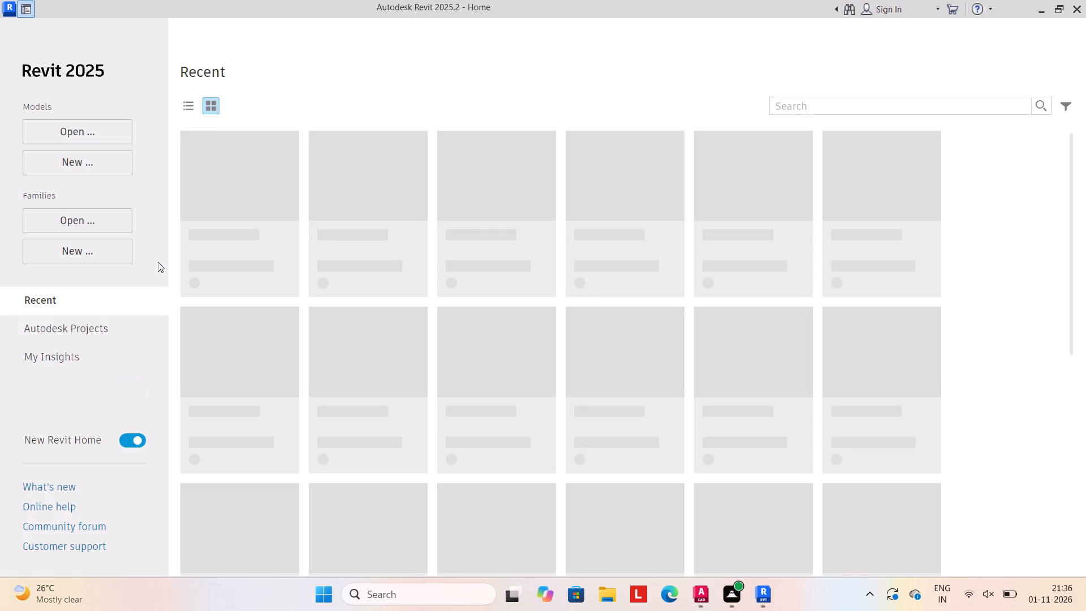
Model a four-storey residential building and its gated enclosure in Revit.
Create a new project from the default template in the English-Imperial templates folder.
{"action": "left_click", "coordinate": [79, 161]}
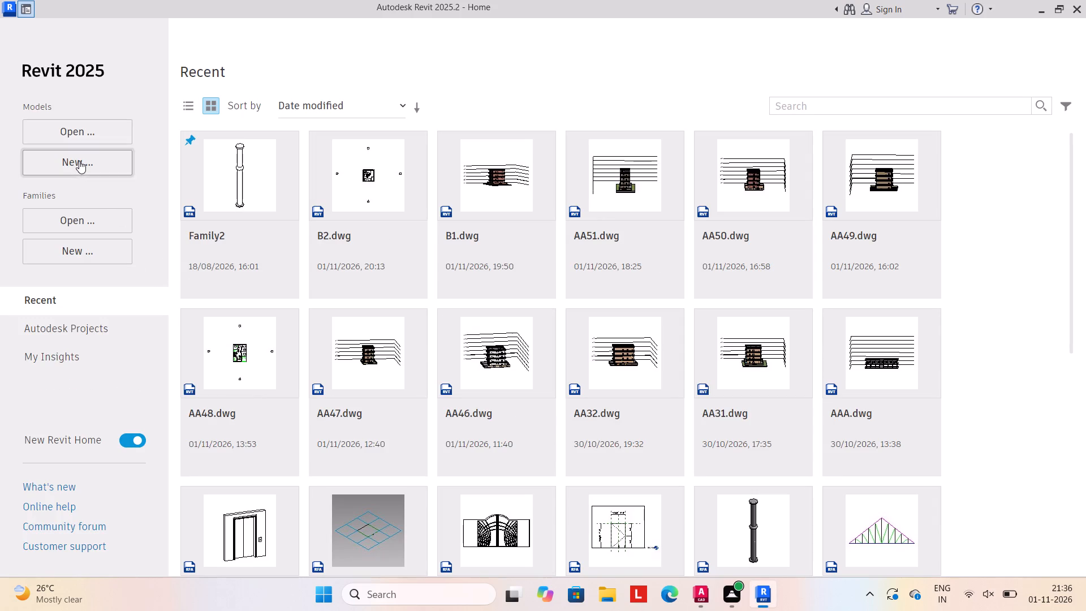
{"action": "left_click", "coordinate": [622, 266]}
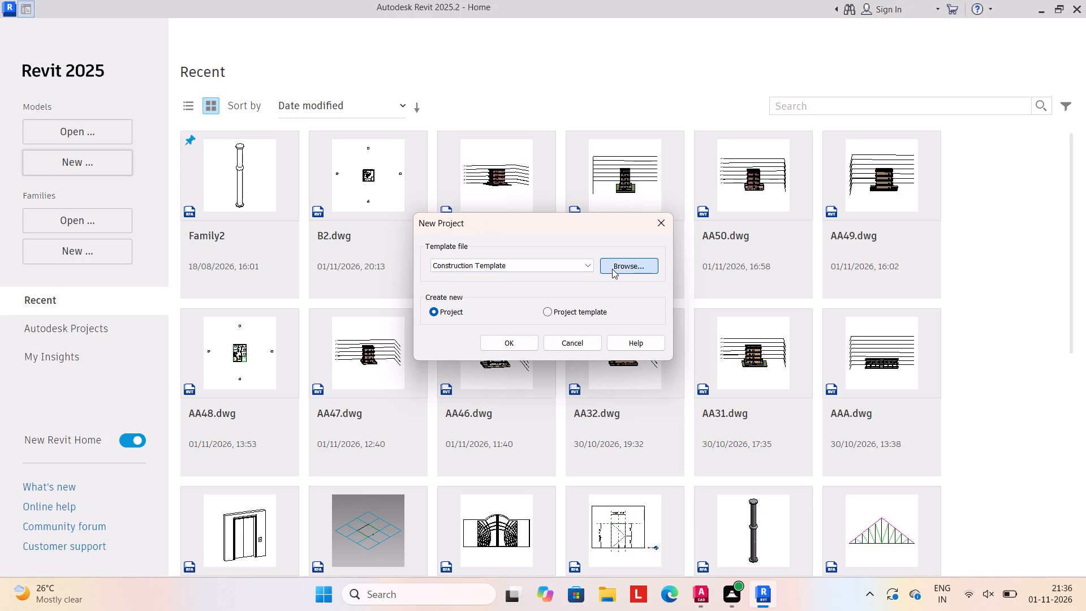
{"action": "left_click", "coordinate": [710, 143]}
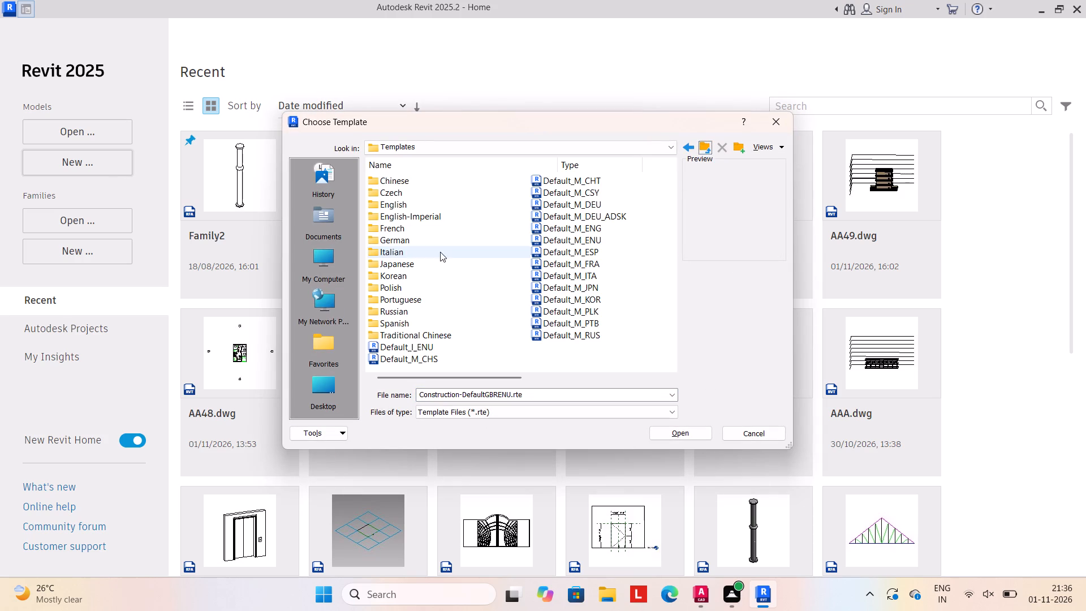
{"action": "double_click", "coordinate": [442, 217]}
{"action": "double_click", "coordinate": [442, 208]}
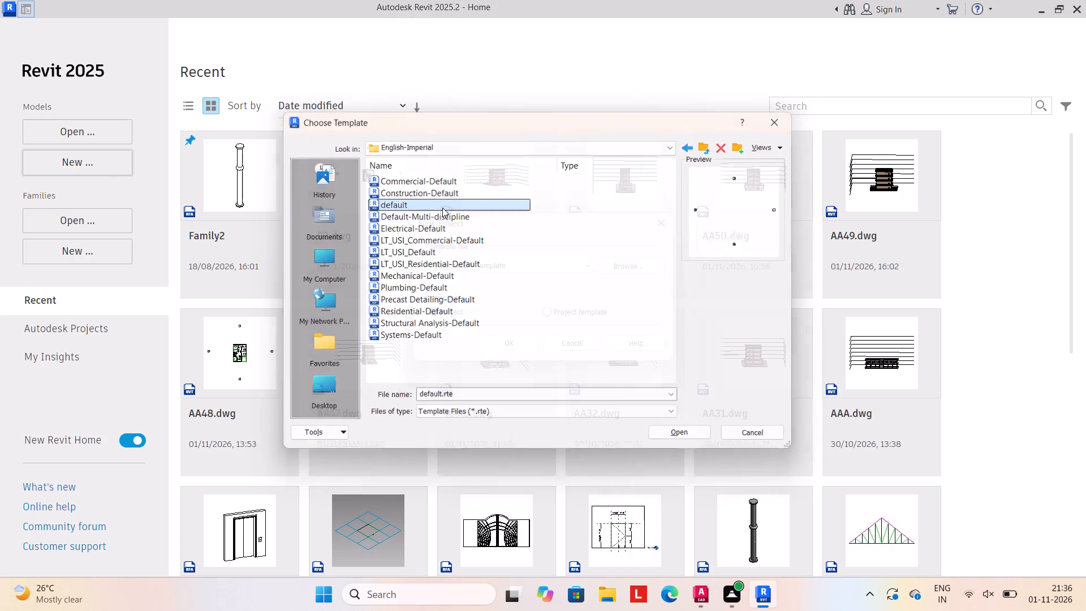
{"action": "left_click", "coordinate": [497, 347]}
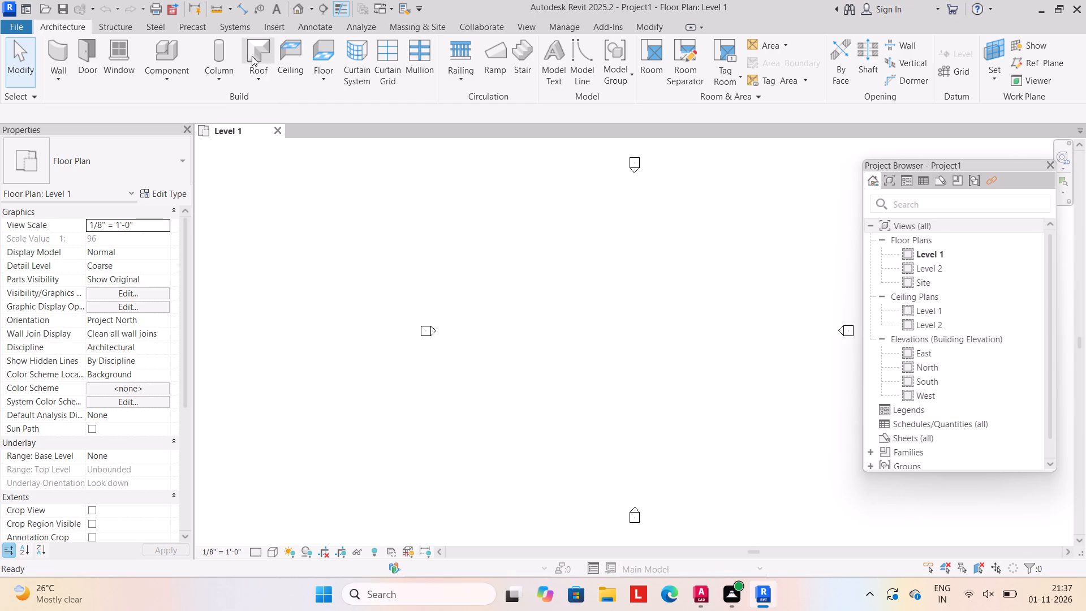
Link the B3 DWG from the Desktop into Level 1 with Auto - Center to Center positioning.
{"action": "left_click", "coordinate": [277, 25]}
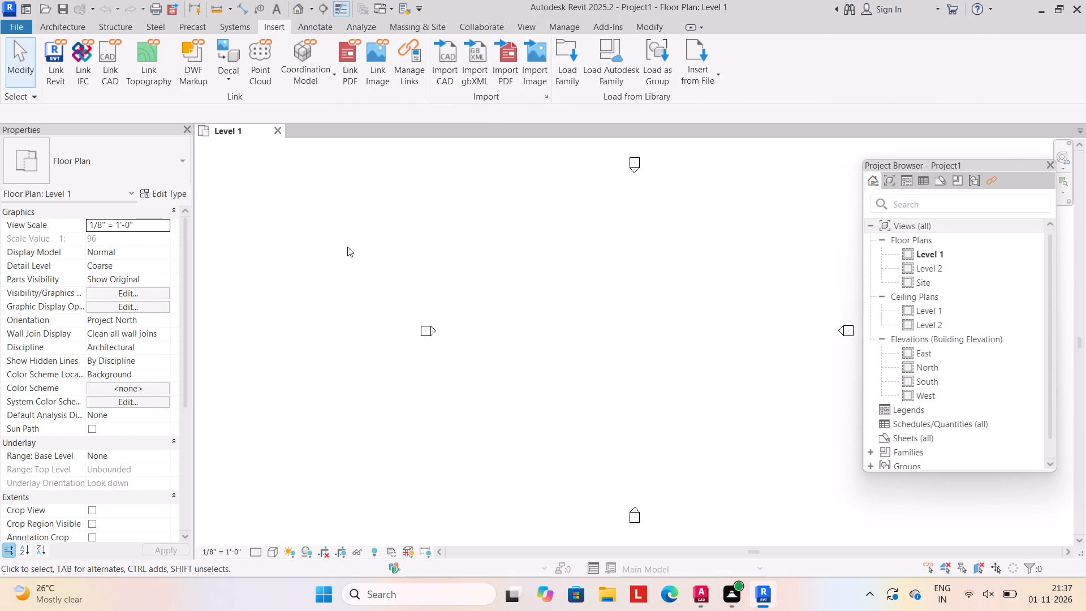
{"action": "left_click", "coordinate": [120, 76]}
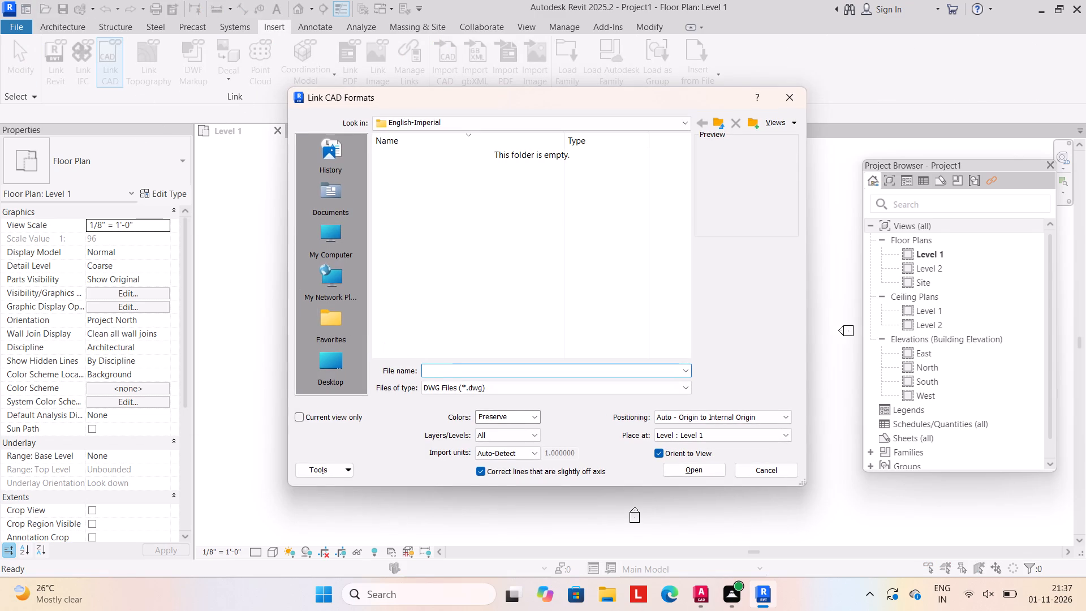
{"action": "left_click", "coordinate": [346, 358]}
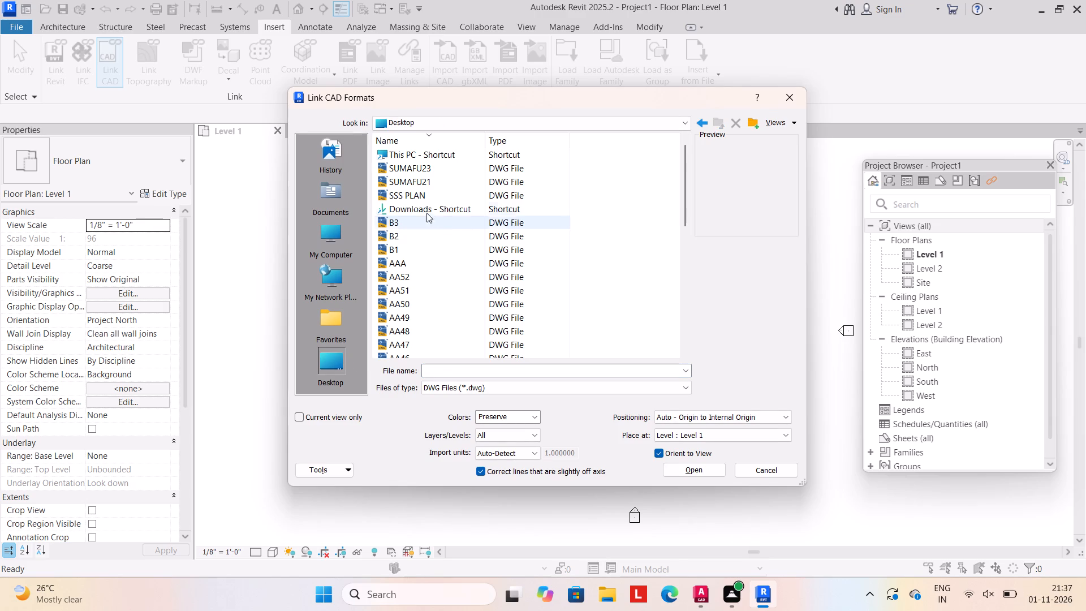
{"action": "left_click", "coordinate": [412, 226]}
{"action": "left_click", "coordinate": [782, 417]}
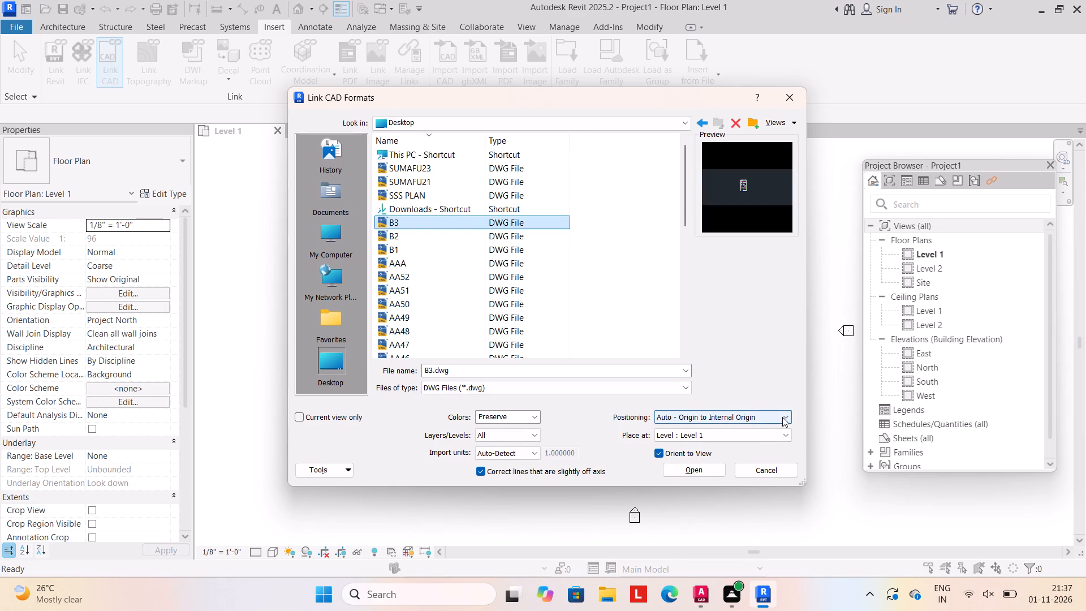
{"action": "left_click", "coordinate": [735, 428]}
{"action": "left_click", "coordinate": [695, 468]}
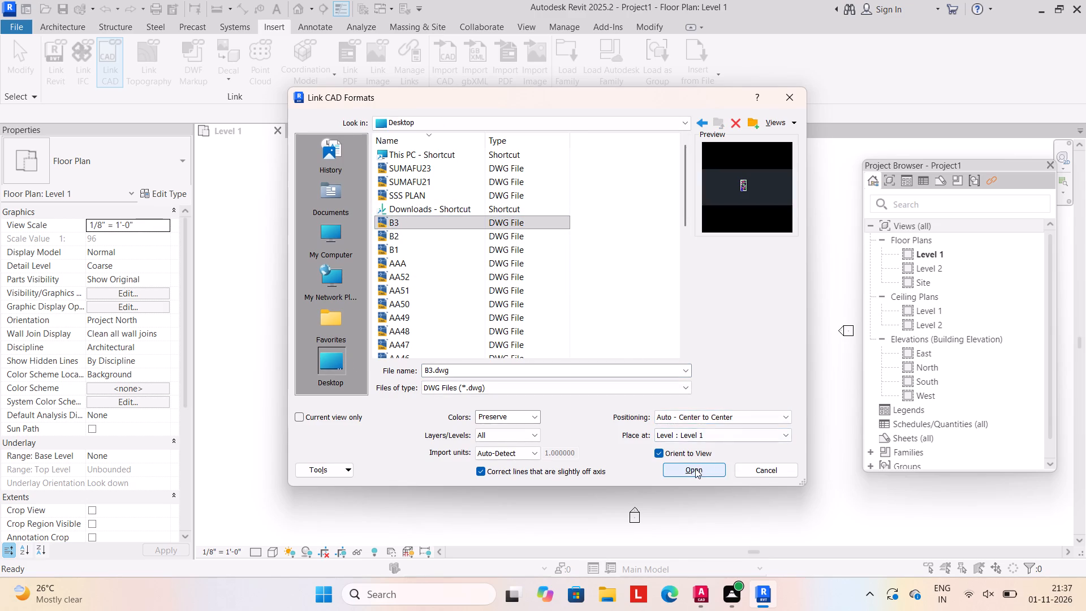
Duplicate the Generic - 8" basic wall type as WALL9" and set its structure layer thickness to 9".
{"action": "middle_click_drag", "start_coordinate": [529, 388], "coordinate": [488, 388]}
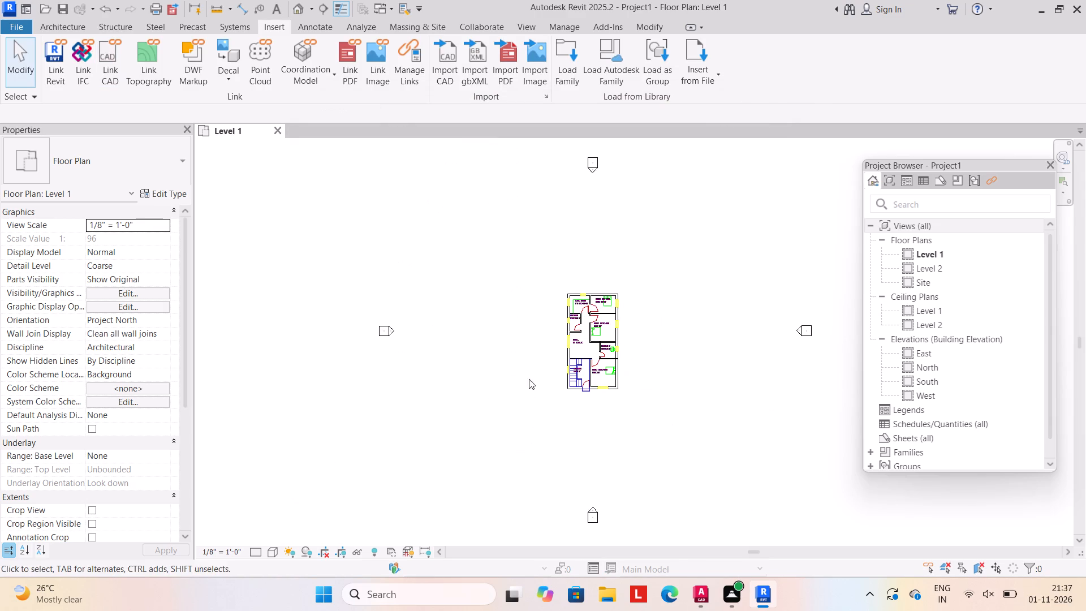
{"action": "scroll", "coordinate": [585, 355], "scroll_direction": "up", "scroll_amount": 2}
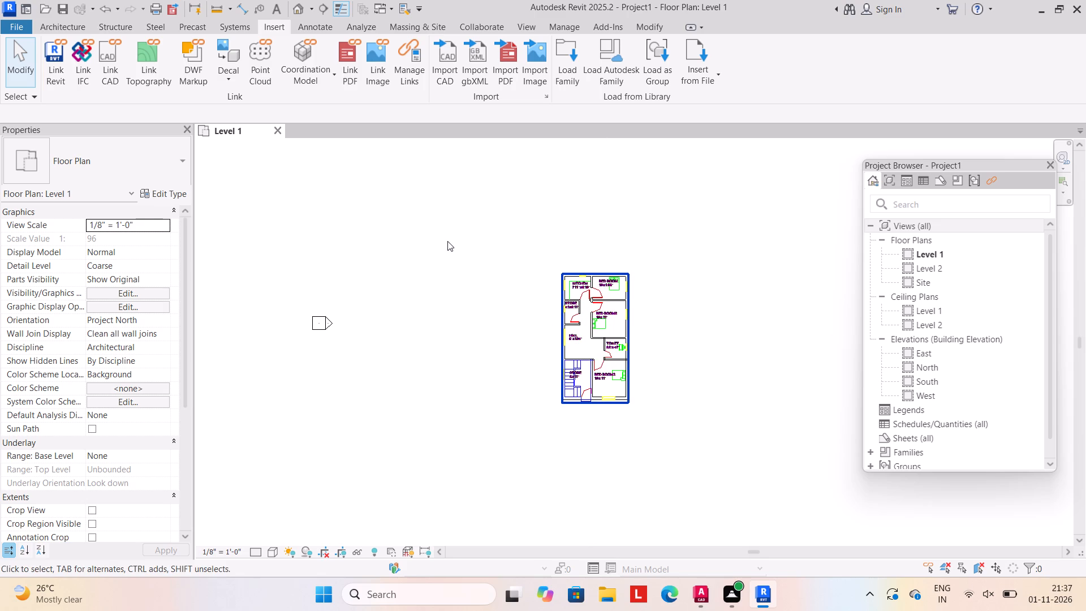
{"action": "left_click", "coordinate": [81, 27]}
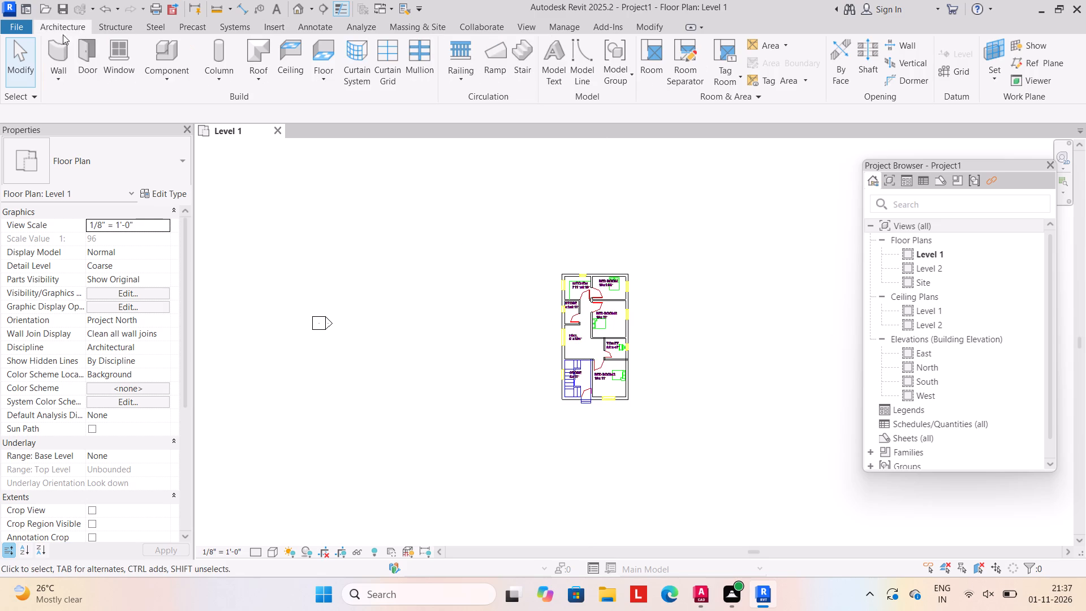
{"action": "left_click", "coordinate": [59, 84]}
{"action": "left_click", "coordinate": [76, 105]}
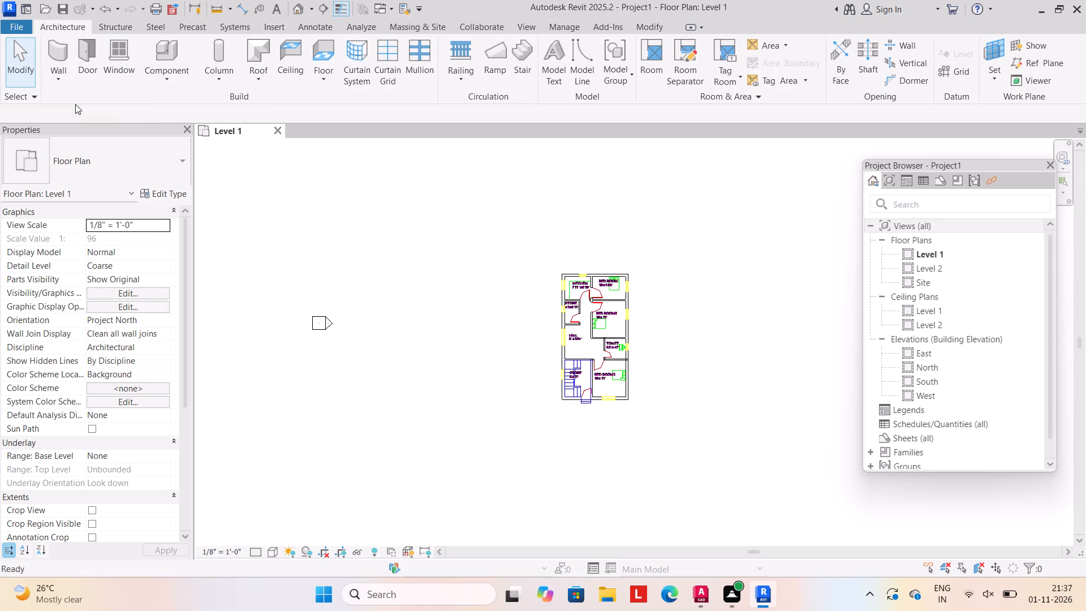
{"action": "left_click", "coordinate": [165, 192]}
{"action": "left_click", "coordinate": [1028, 179]}
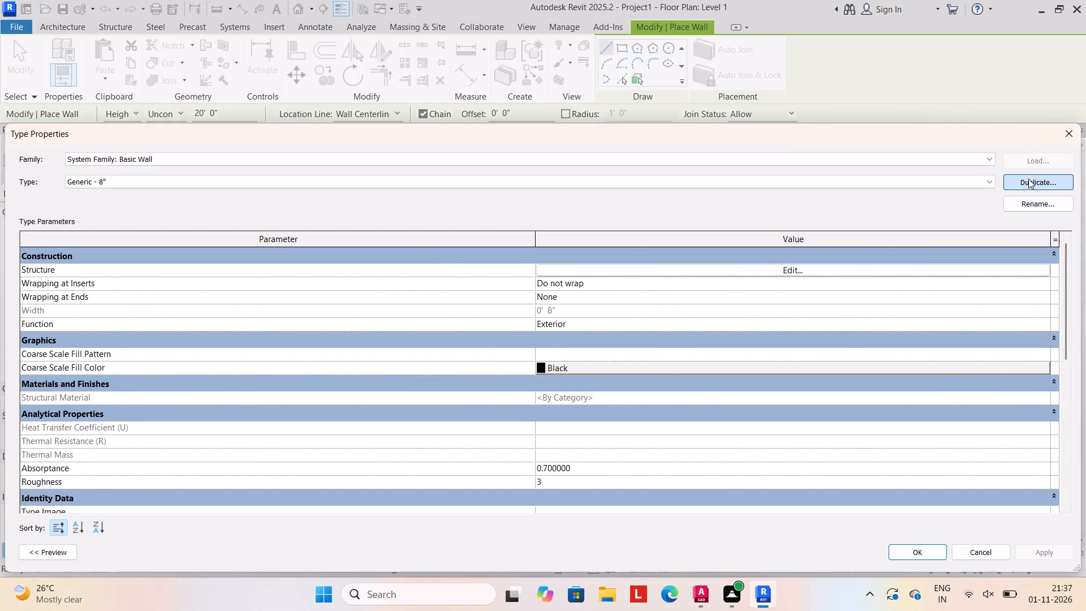
{"action": "type", "text": "WALL"}
{"action": "type", "text": "9\""}
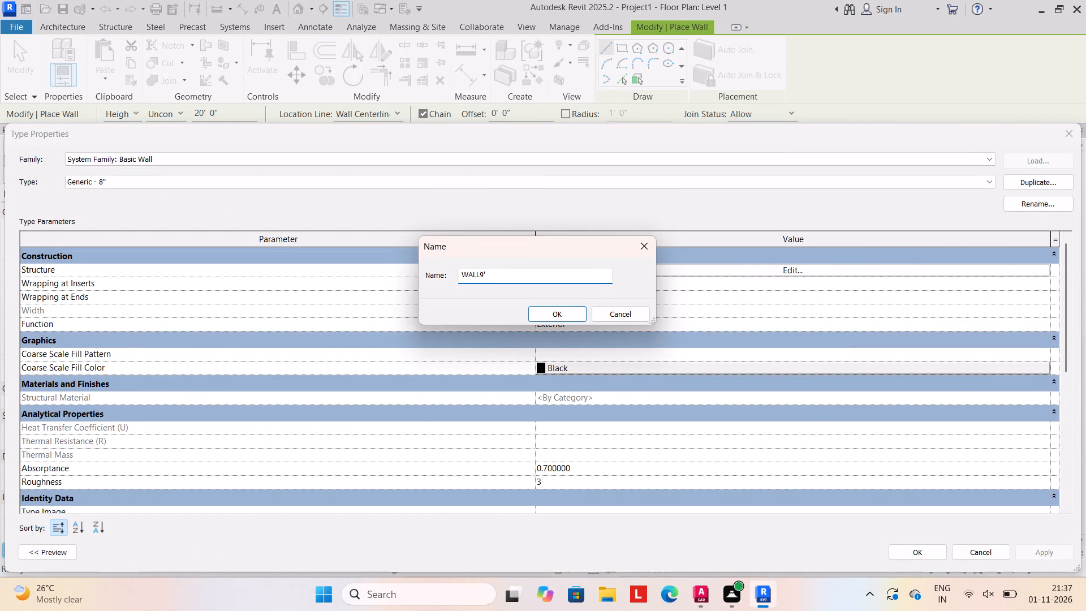
{"action": "left_click", "coordinate": [542, 310]}
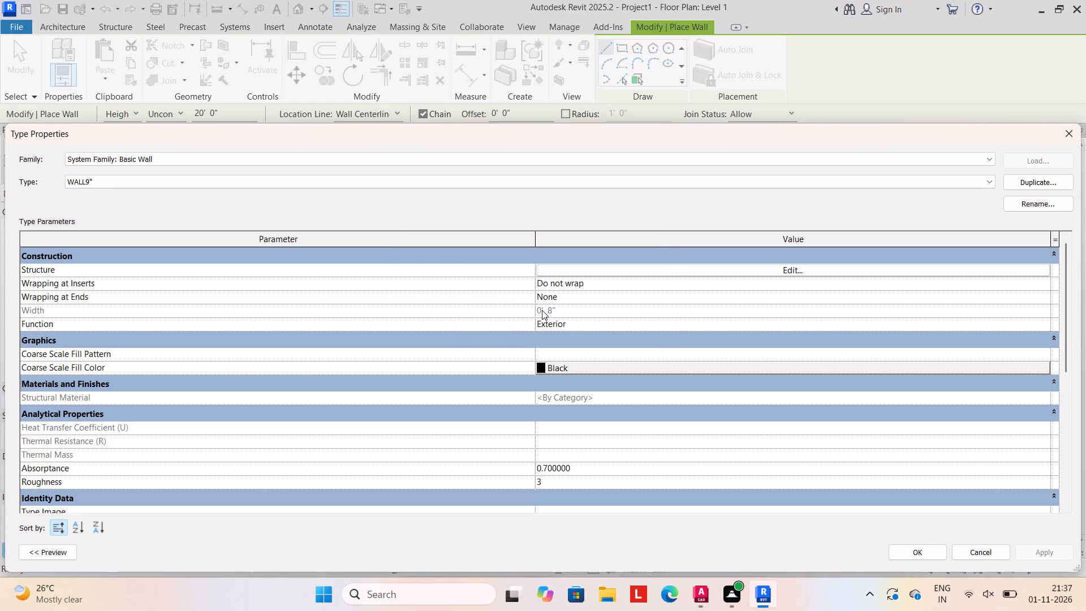
{"action": "left_click", "coordinate": [696, 268]}
{"action": "left_click", "coordinate": [541, 269]}
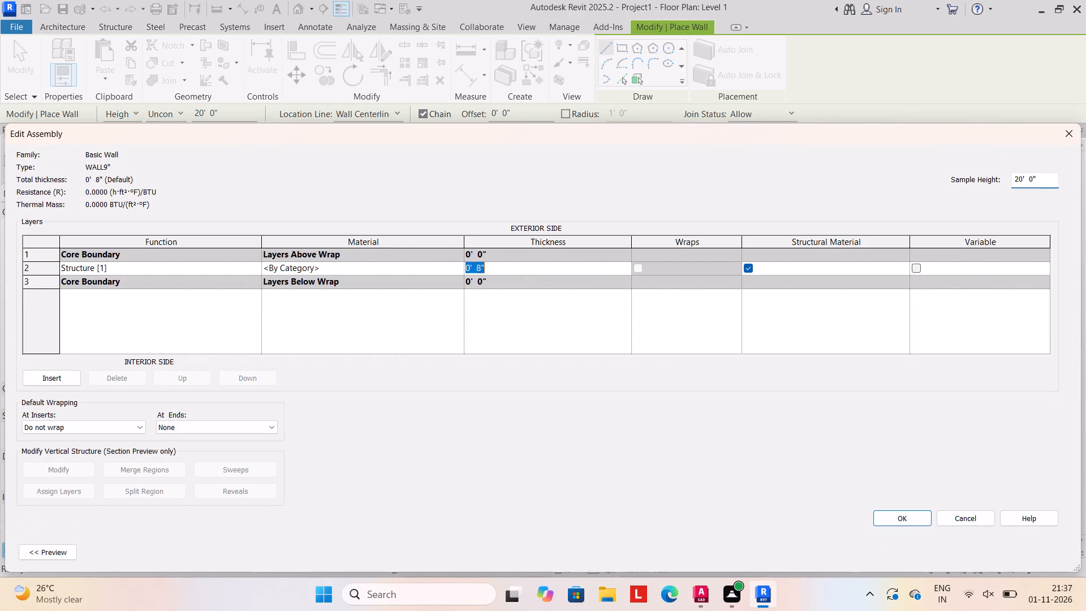
{"action": "type", "text": "9\""}
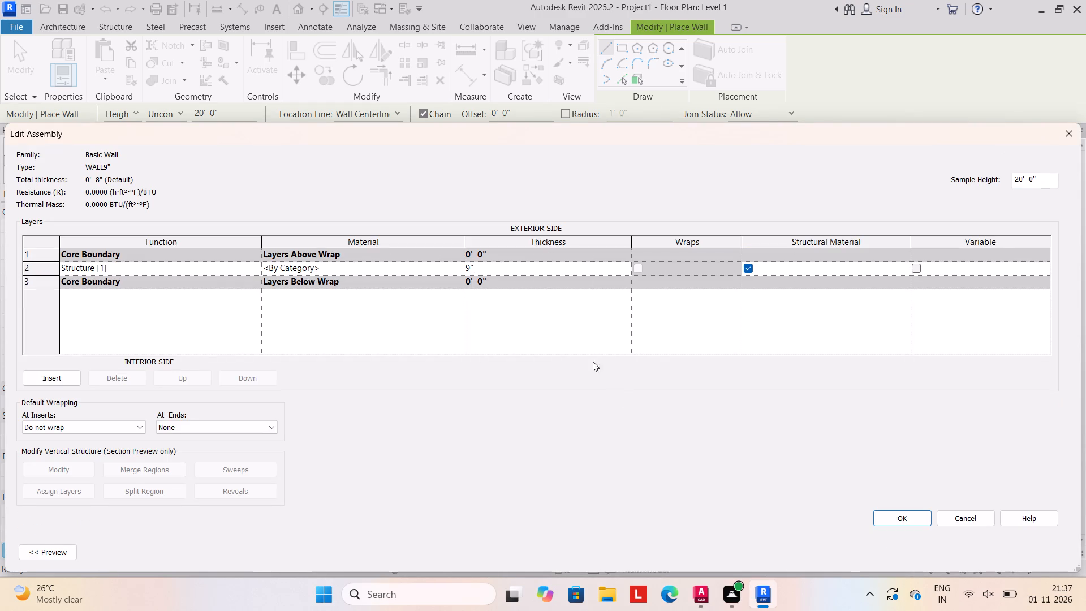
{"action": "left_click", "coordinate": [890, 519]}
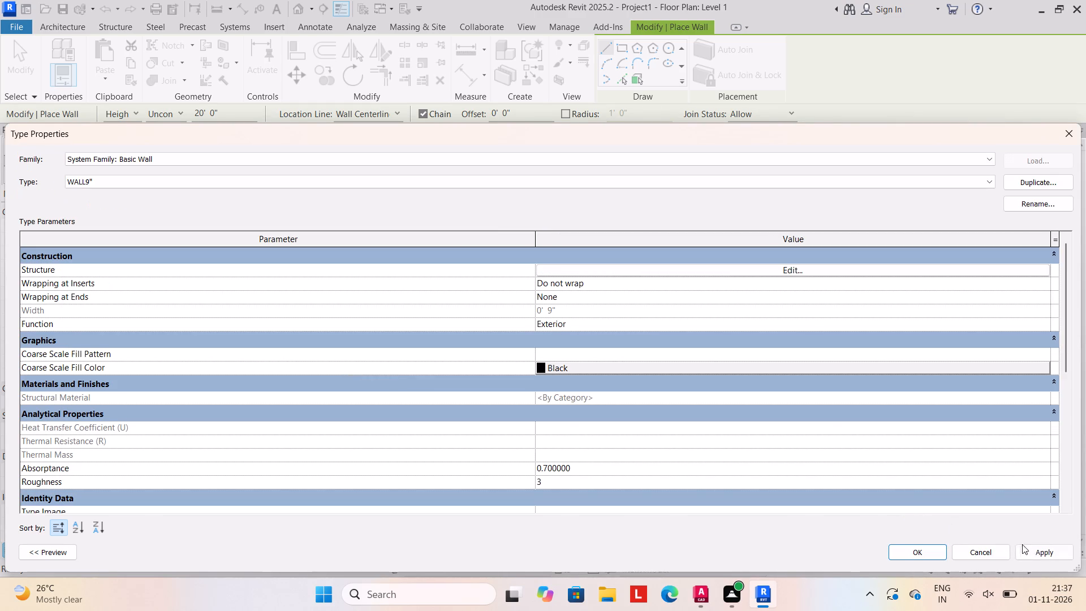
{"action": "left_click", "coordinate": [1036, 554]}
{"action": "left_click", "coordinate": [913, 554]}
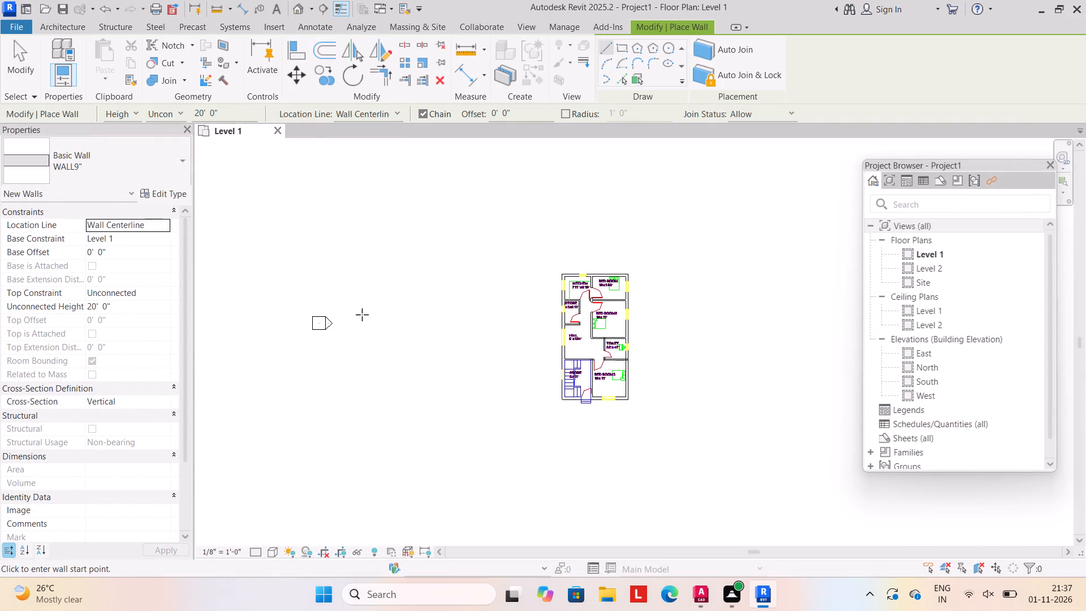
Duplicate the WALL9" type as WALL4.5" and set its structure layer thickness to 4.5".
{"action": "left_click", "coordinate": [159, 195]}
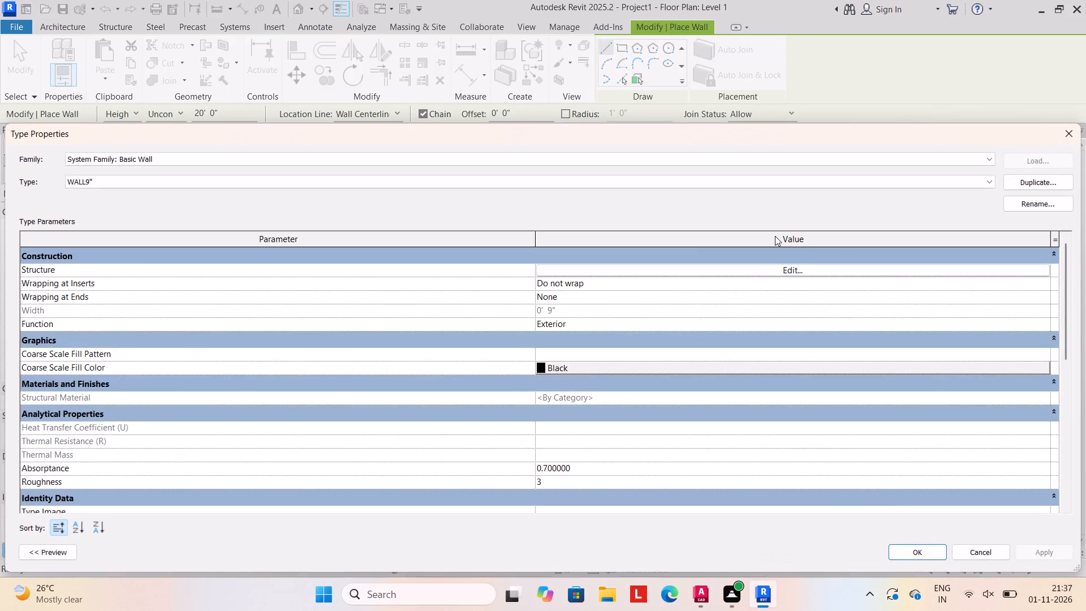
{"action": "left_click", "coordinate": [1024, 178]}
{"action": "type", "text": "WALL4.5\""}
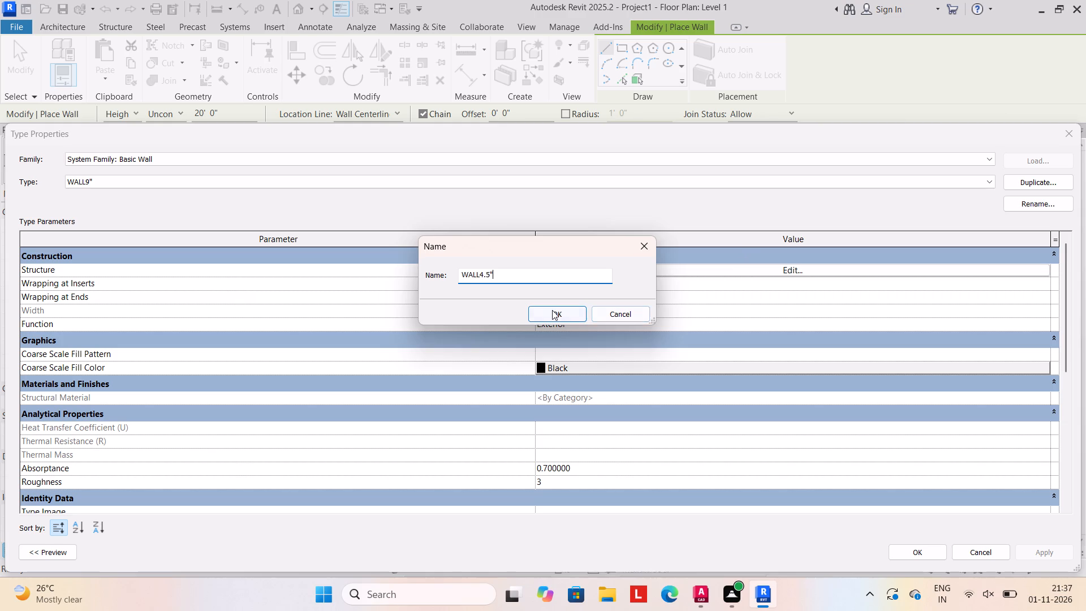
{"action": "left_click", "coordinate": [552, 310]}
{"action": "left_click", "coordinate": [760, 272]}
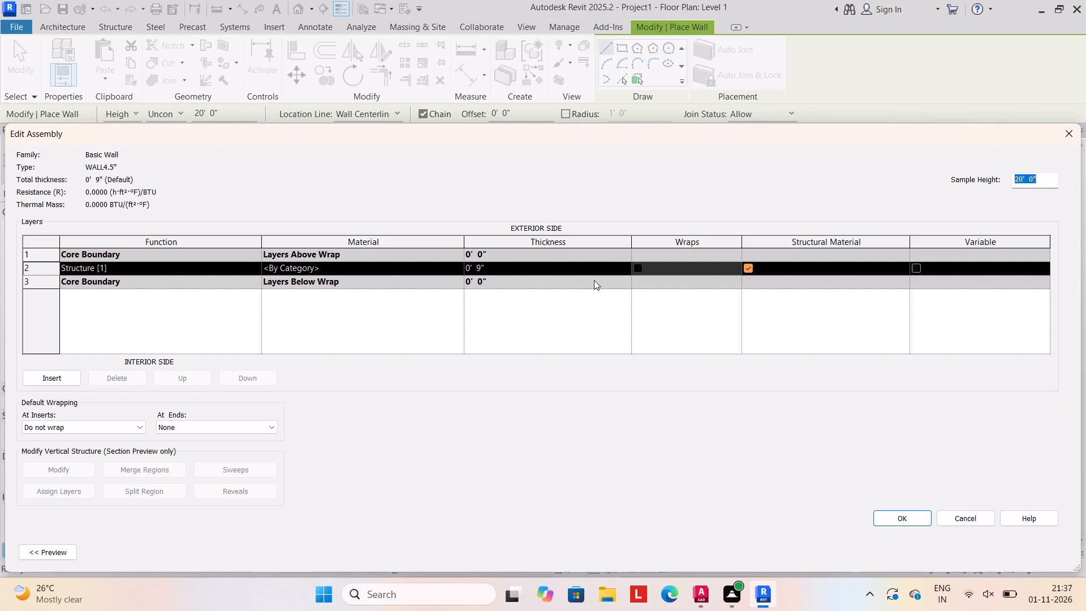
{"action": "left_click", "coordinate": [553, 274]}
{"action": "type", "text": "4.5\""}
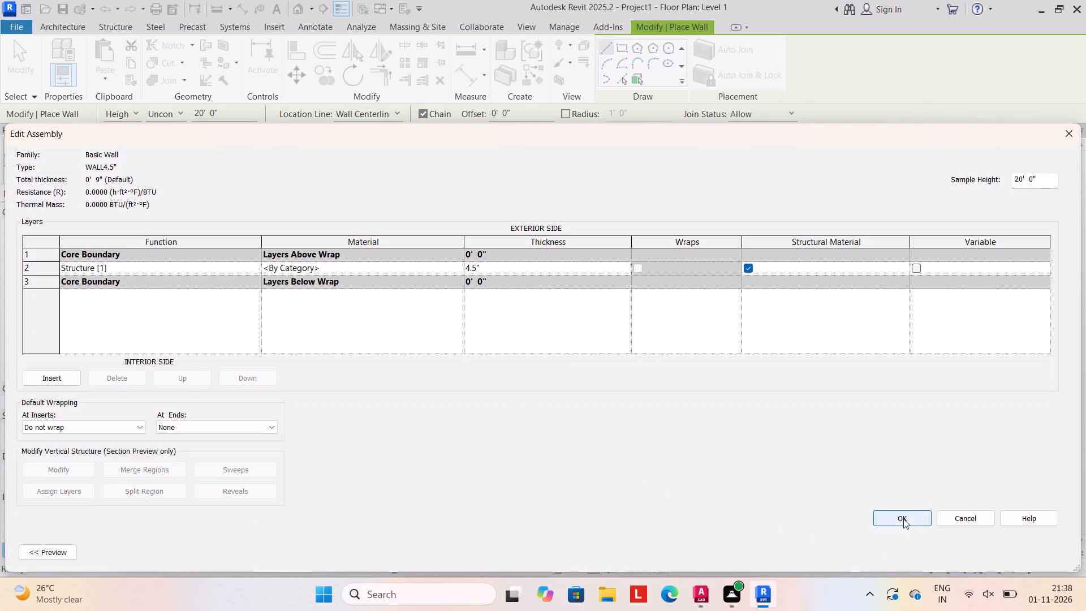
{"action": "left_click", "coordinate": [903, 519]}
{"action": "left_click", "coordinate": [1048, 552]}
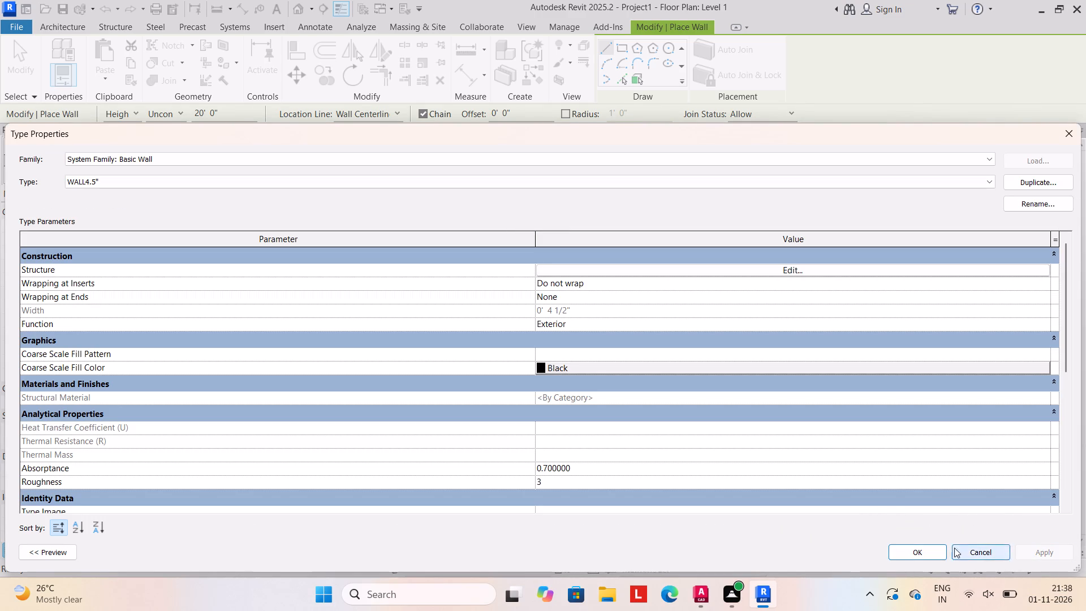
{"action": "left_click", "coordinate": [925, 548]}
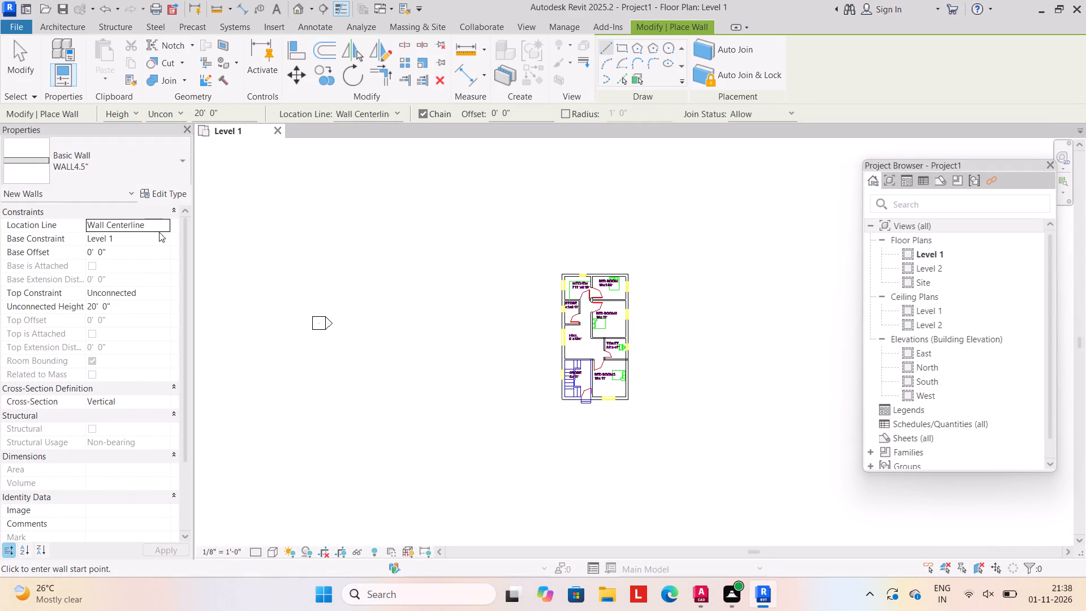
Set the new walls' location line to Finish Face: Interior and their unconnected height to 10'.
{"action": "left_click", "coordinate": [165, 223]}
{"action": "left_click", "coordinate": [145, 268]}
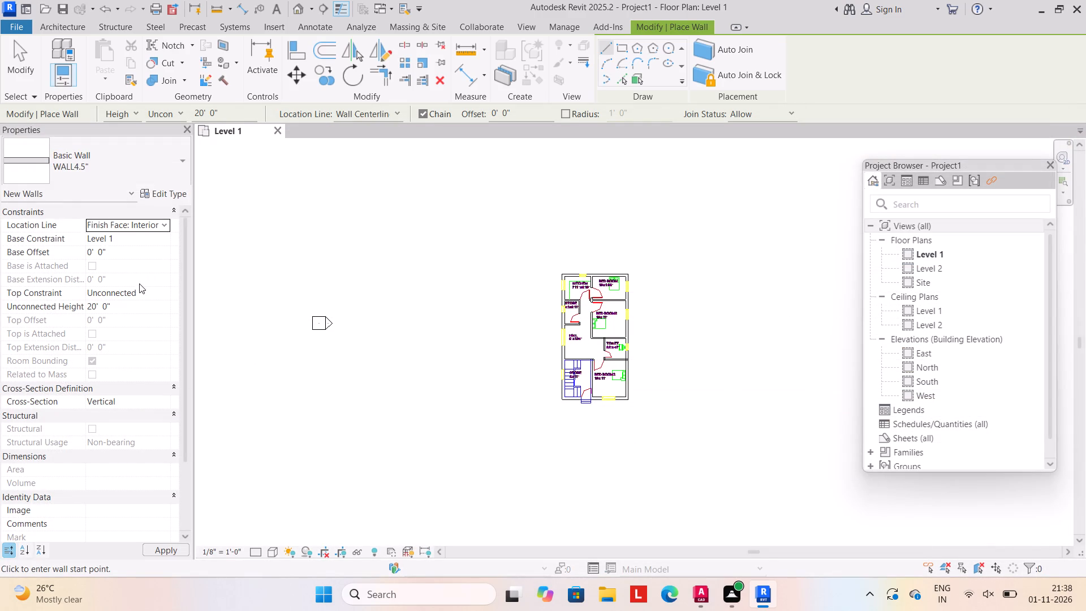
{"action": "left_click", "coordinate": [136, 309]}
{"action": "type", "text": "10'"}
{"action": "key", "text": "Return"}
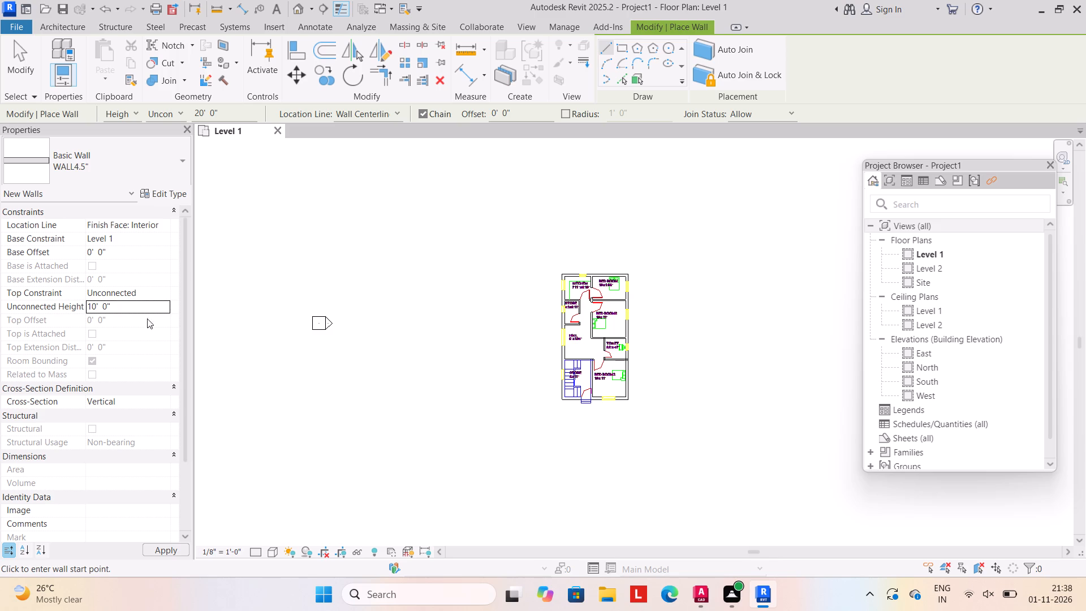
Trace the plan's upper and right exterior walls and the lower edge as far as the entrance door using WALL9".
{"action": "scroll", "coordinate": [601, 334], "scroll_direction": "up", "scroll_amount": 2}
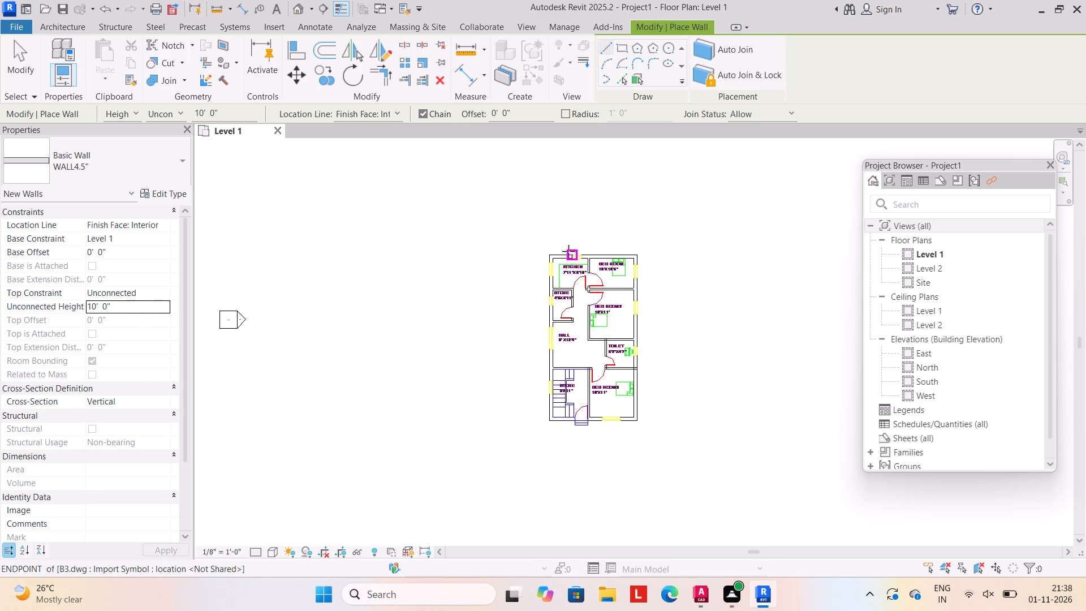
{"action": "left_click", "coordinate": [182, 158]}
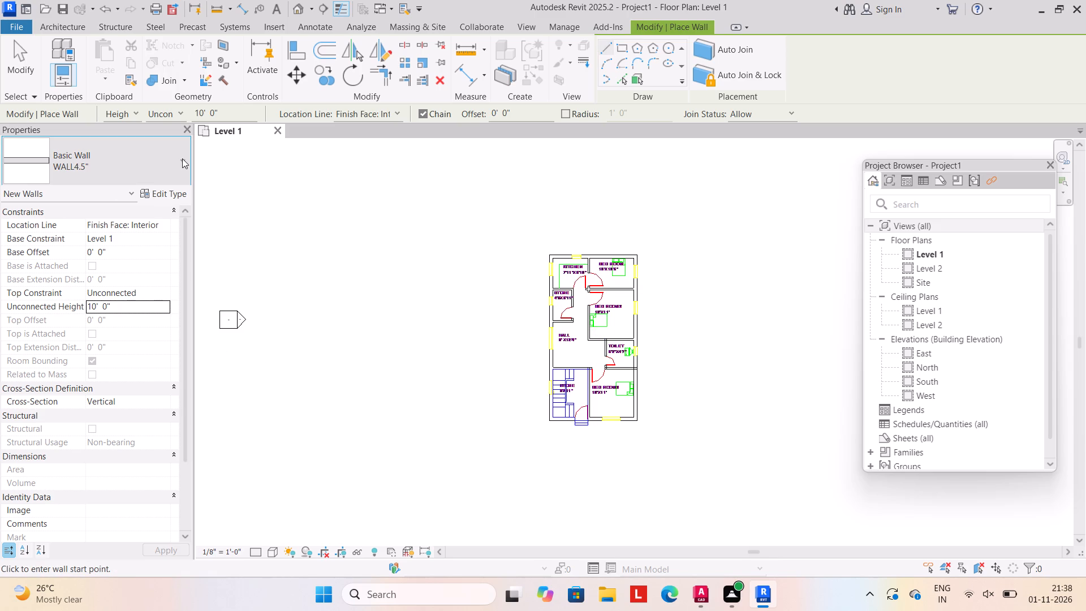
{"action": "left_click", "coordinate": [77, 331]}
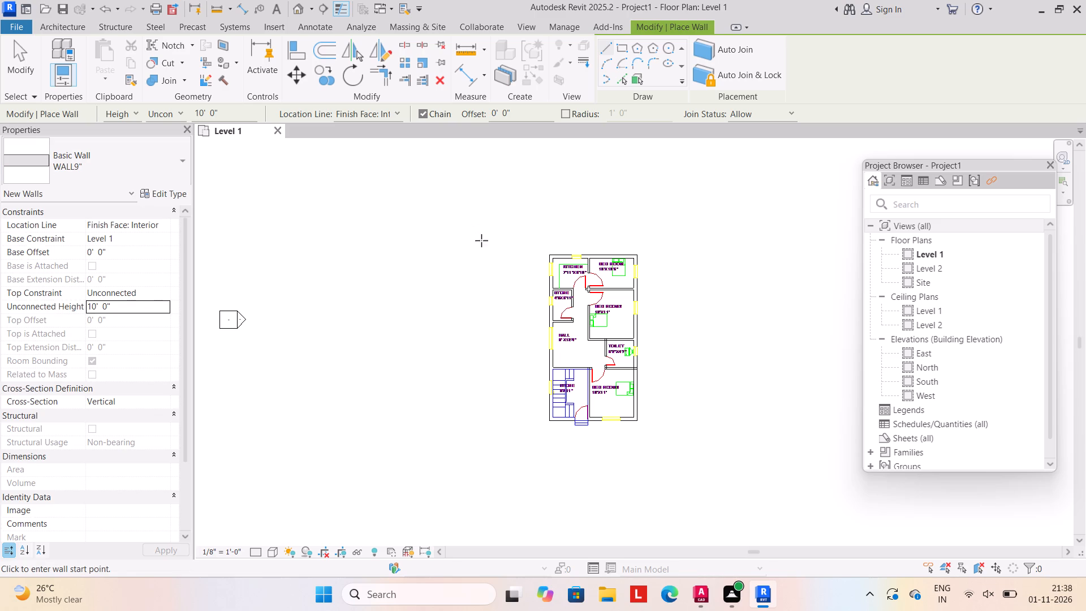
{"action": "left_click", "coordinate": [548, 253]}
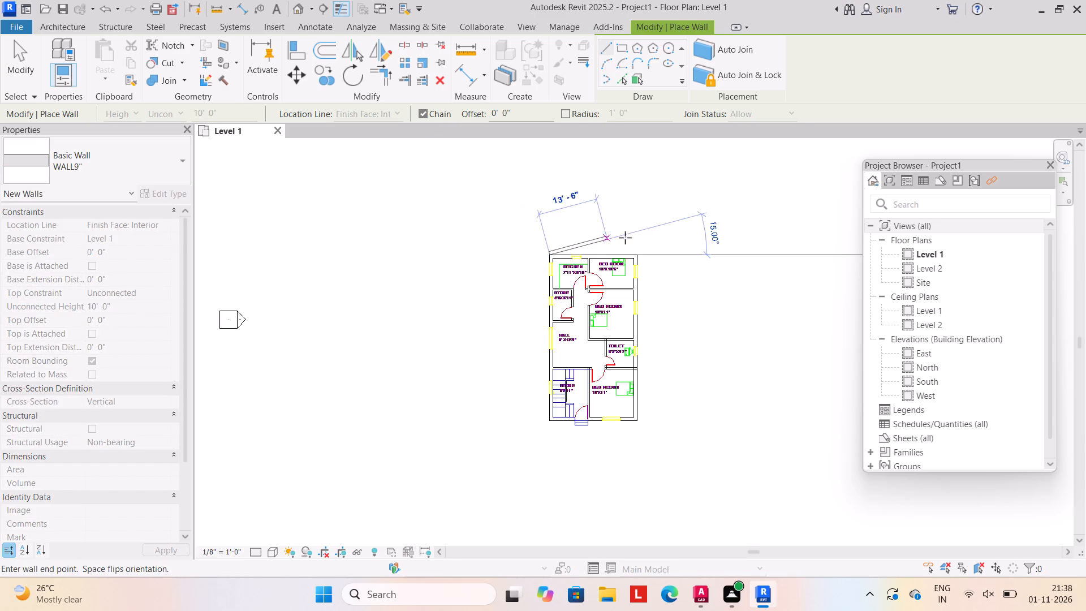
{"action": "key", "text": "space"}
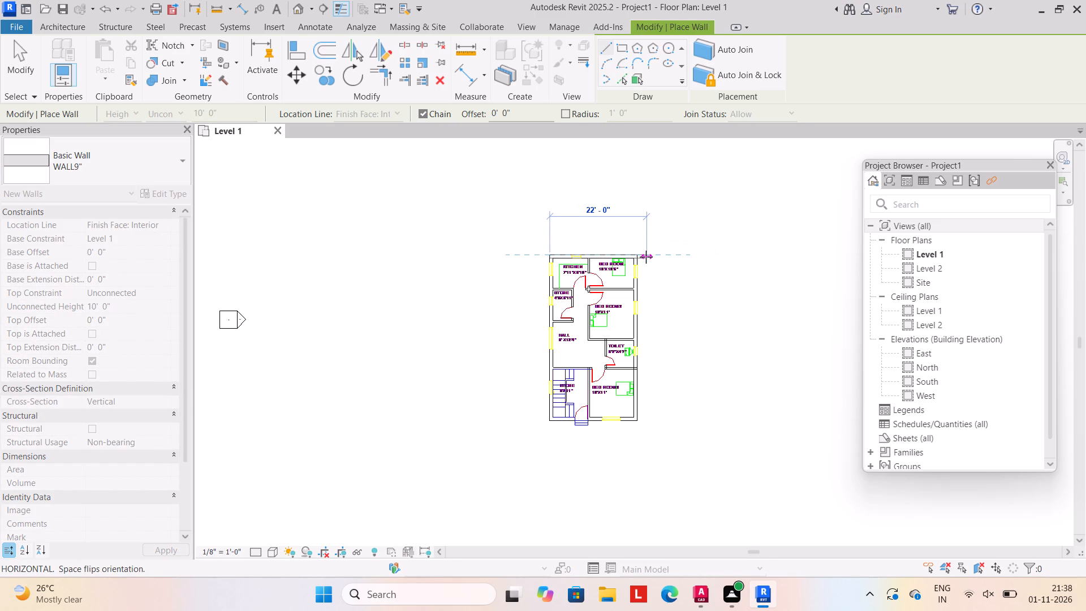
{"action": "left_click", "coordinate": [640, 258]}
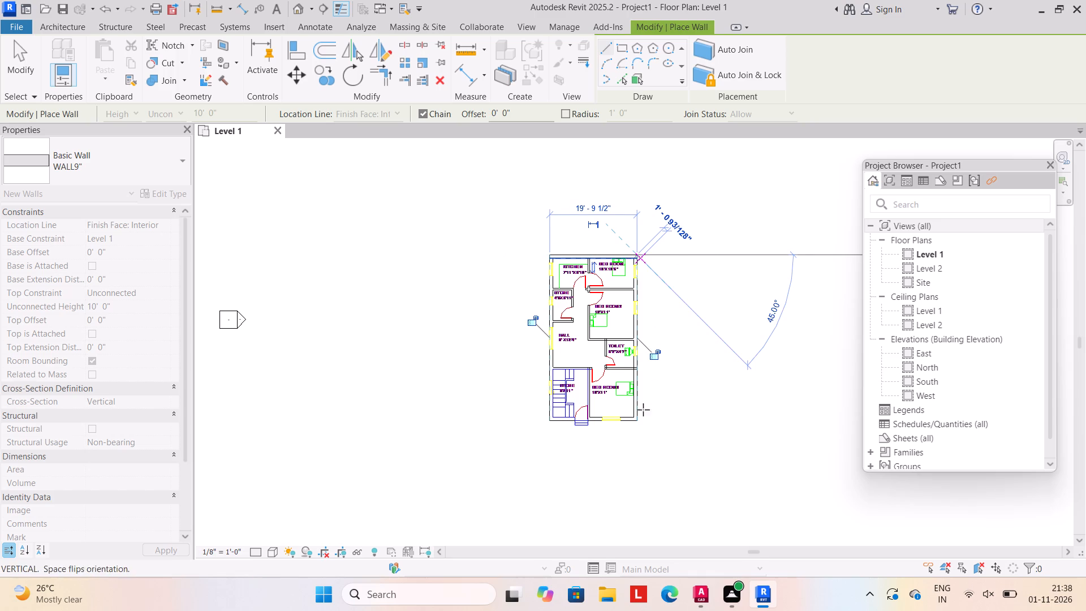
{"action": "left_click", "coordinate": [639, 420]}
{"action": "left_click", "coordinate": [591, 421]}
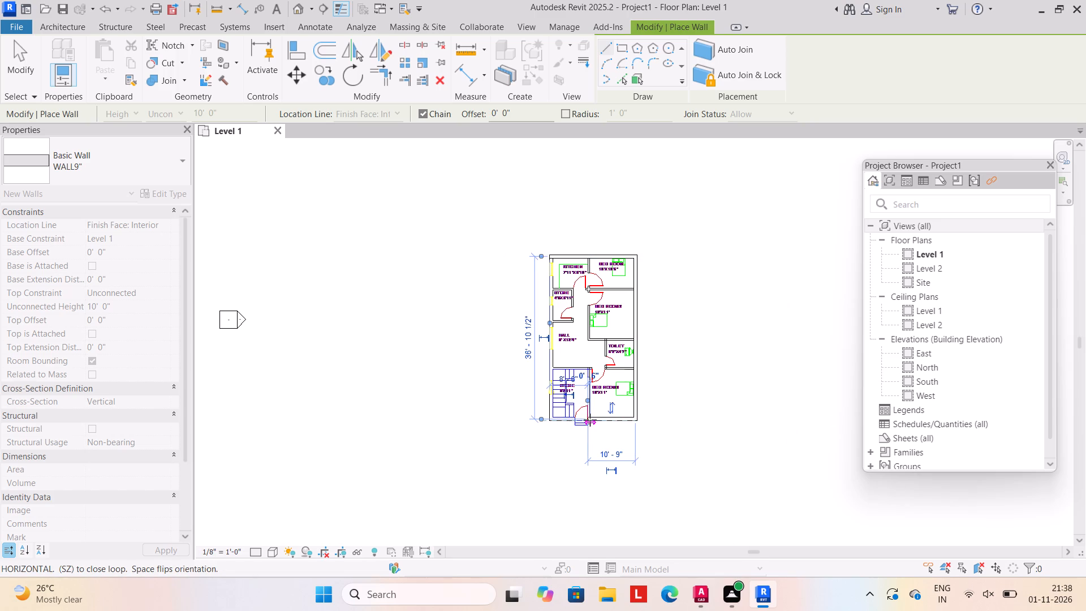
{"action": "key", "text": "Escape"}
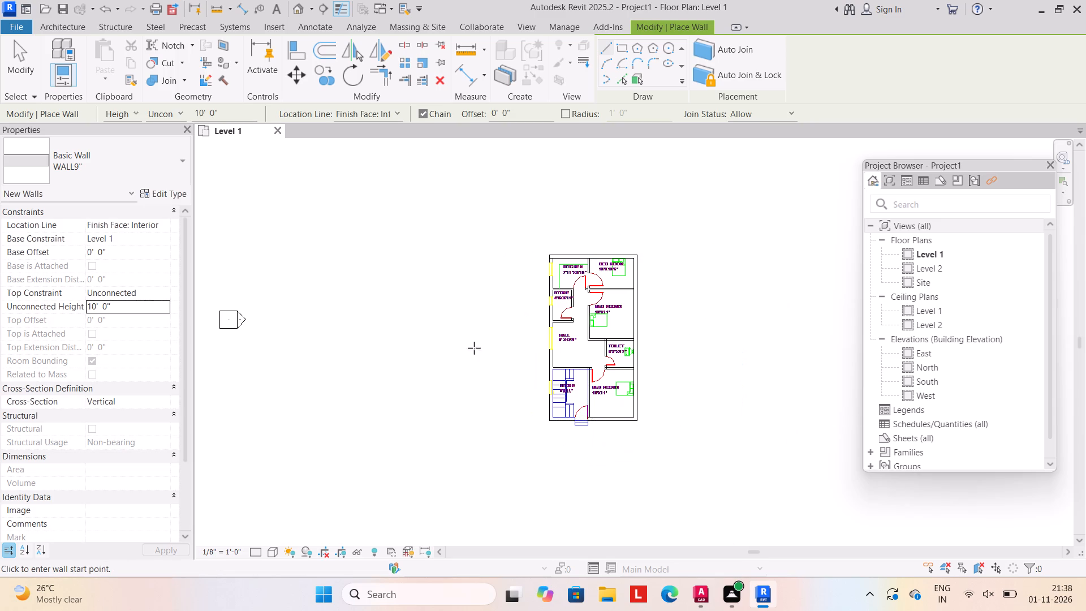
Trace the plan's left exterior wall and continue along the full lower edge with WALL9".
{"action": "scroll", "coordinate": [554, 299], "scroll_direction": "up", "scroll_amount": 3}
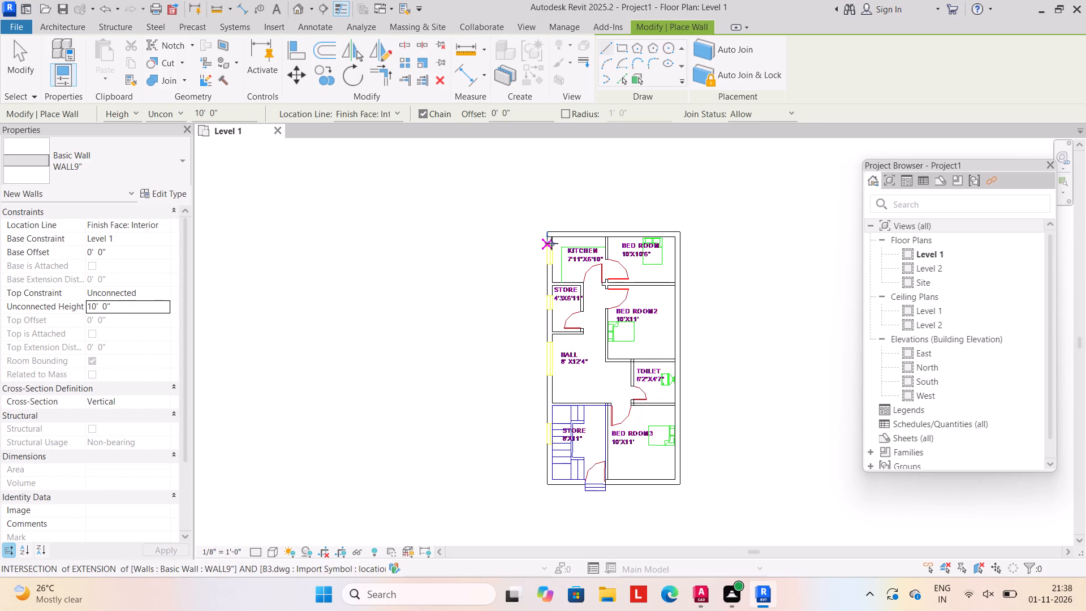
{"action": "left_click", "coordinate": [548, 238]}
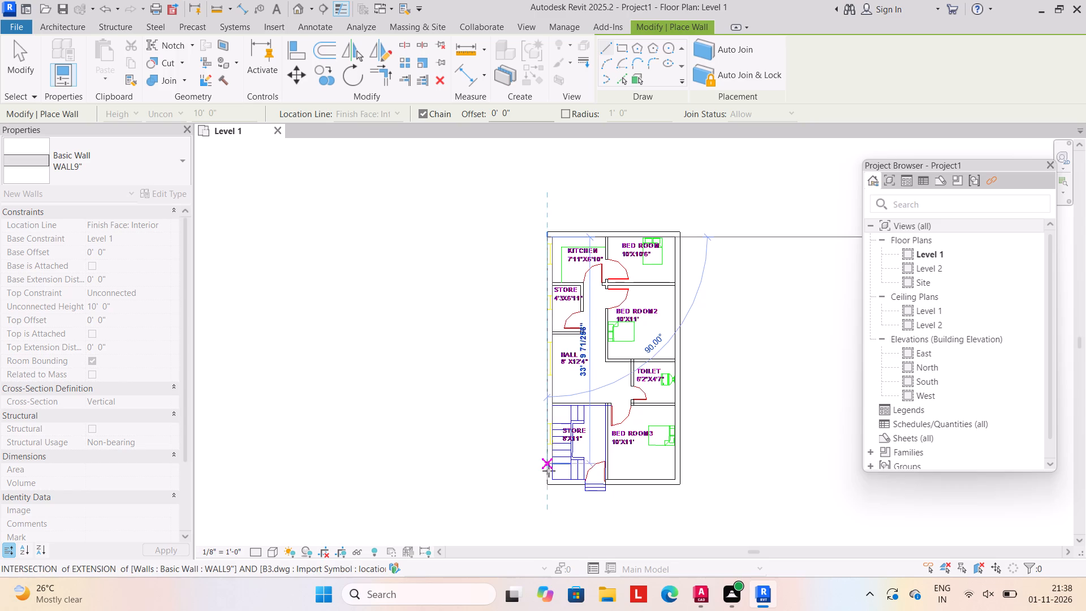
{"action": "left_click", "coordinate": [547, 481]}
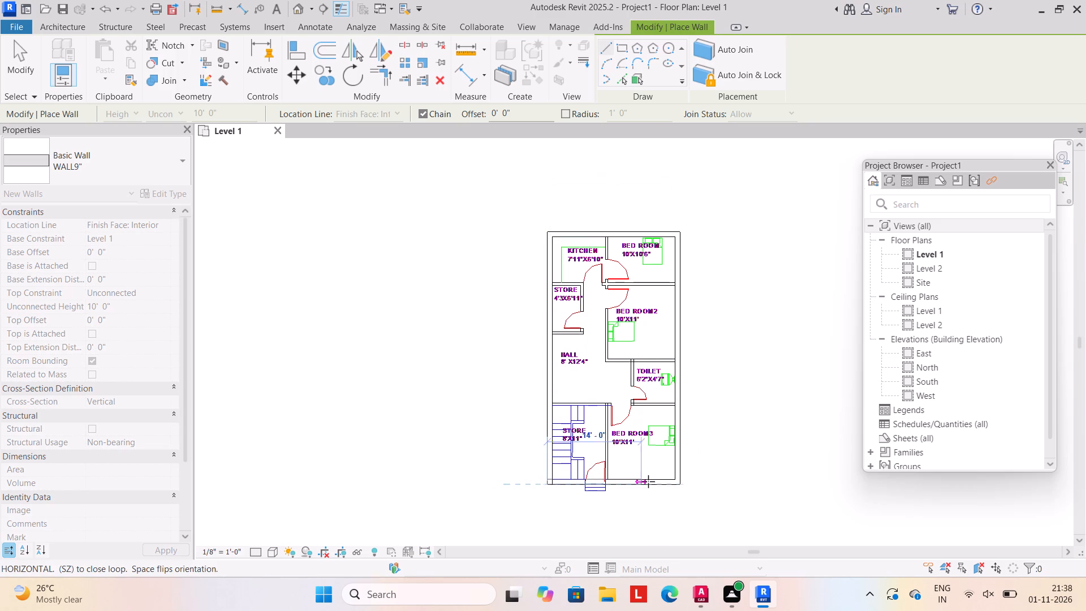
{"action": "left_click", "coordinate": [677, 483]}
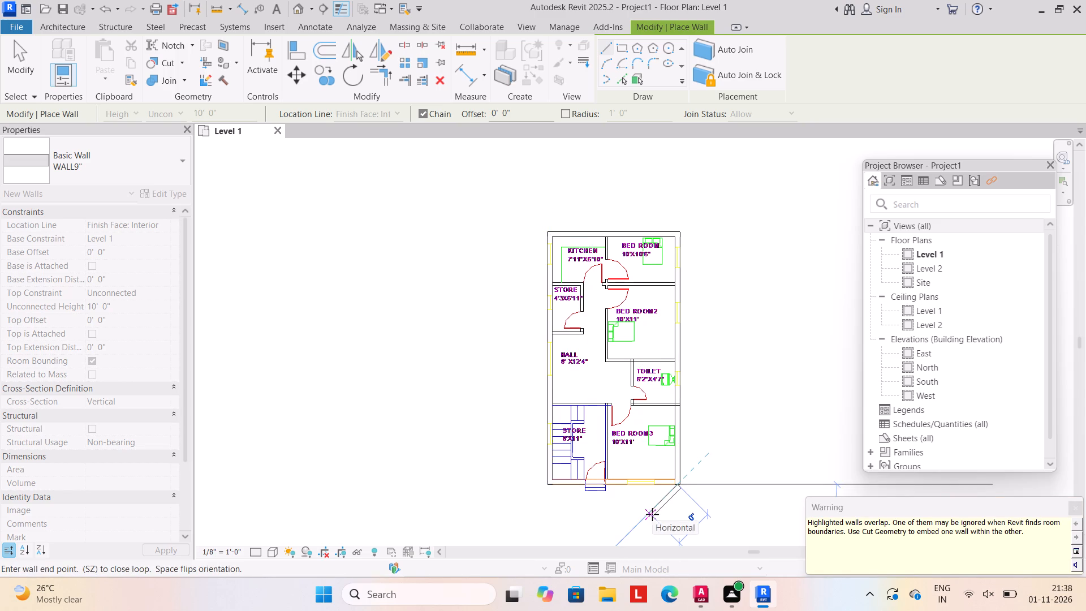
{"action": "key", "text": "Escape"}
{"action": "key", "text": "Escape"}
Delete the two overlapping WALL9" walls along the plan's lower edge.
{"action": "left_click", "coordinate": [641, 483]}
{"action": "key", "text": "Delete"}
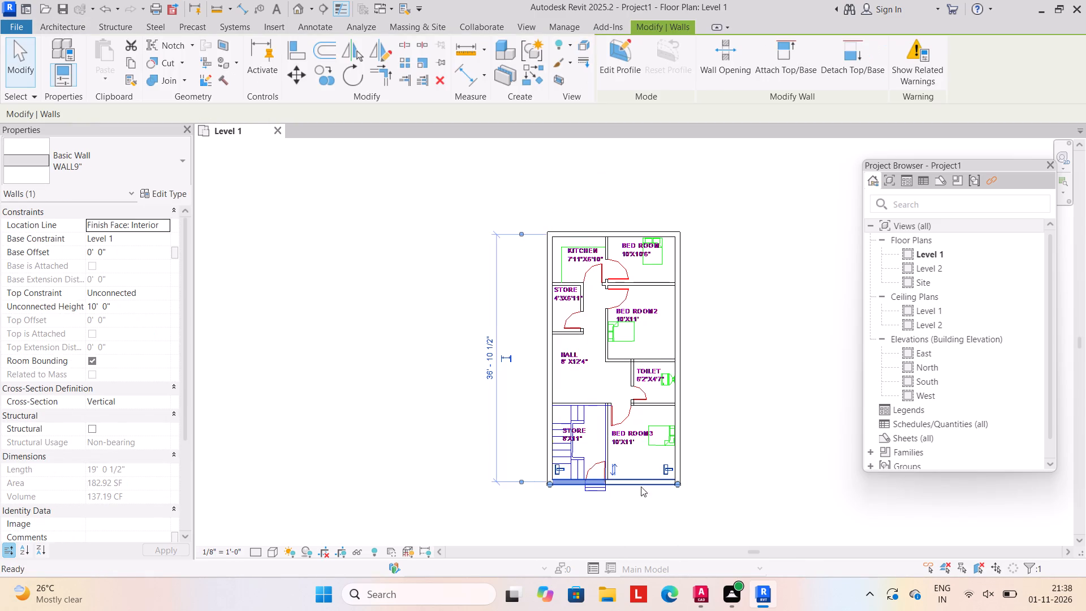
{"action": "left_click", "coordinate": [633, 485]}
{"action": "key", "text": "Delete"}
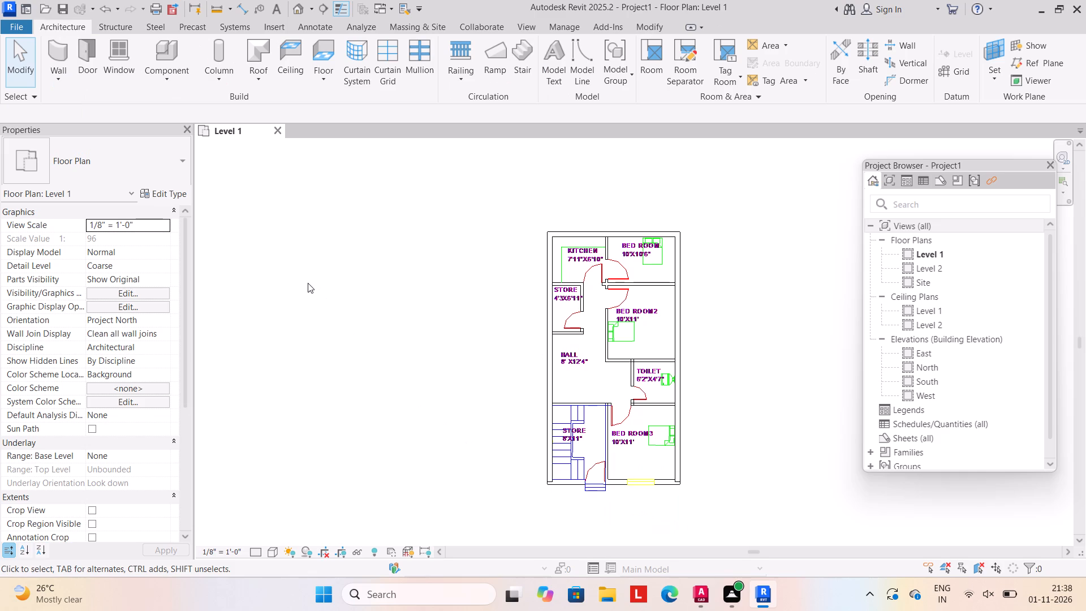
Redraw the lower exterior wall as a single WALL9" wall between the plan's two lower corners.
{"action": "left_click", "coordinate": [58, 78]}
{"action": "left_click", "coordinate": [76, 101]}
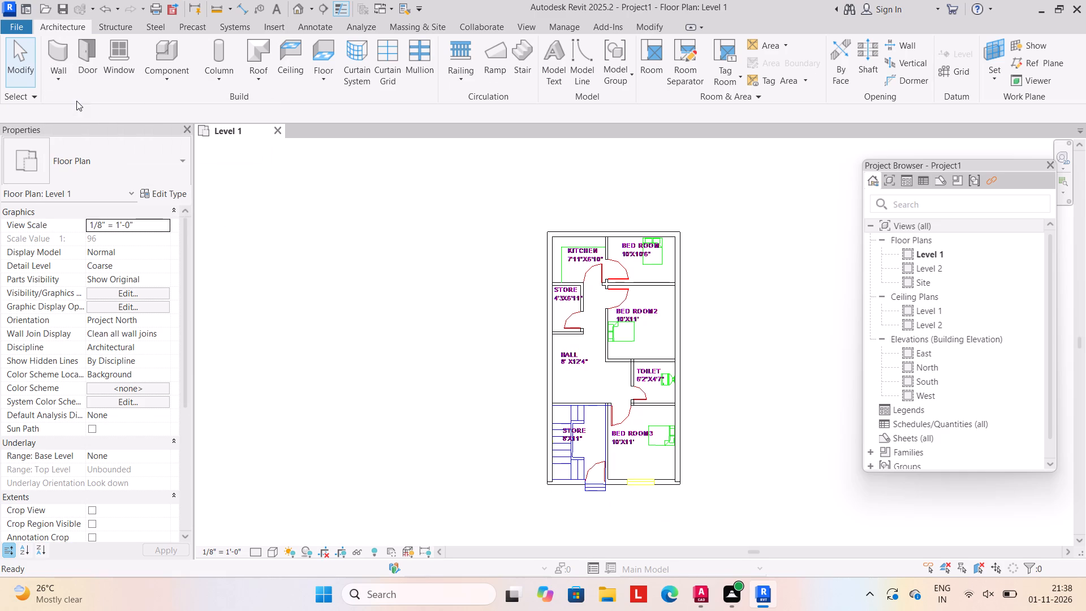
{"action": "scroll", "coordinate": [589, 476], "scroll_direction": "up", "scroll_amount": 3}
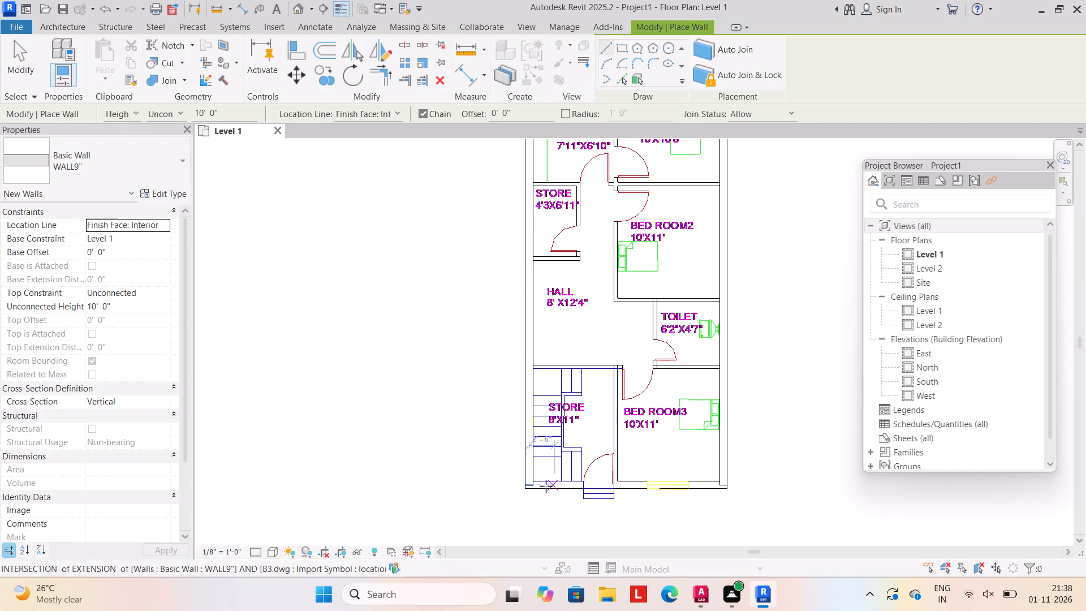
{"action": "left_click", "coordinate": [528, 492]}
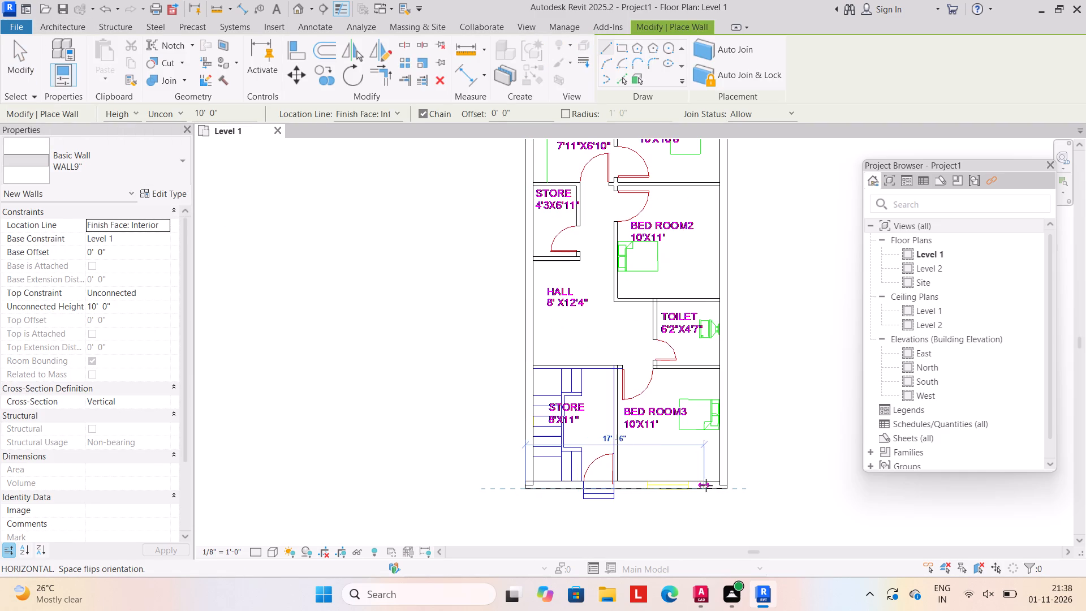
{"action": "left_click", "coordinate": [726, 485]}
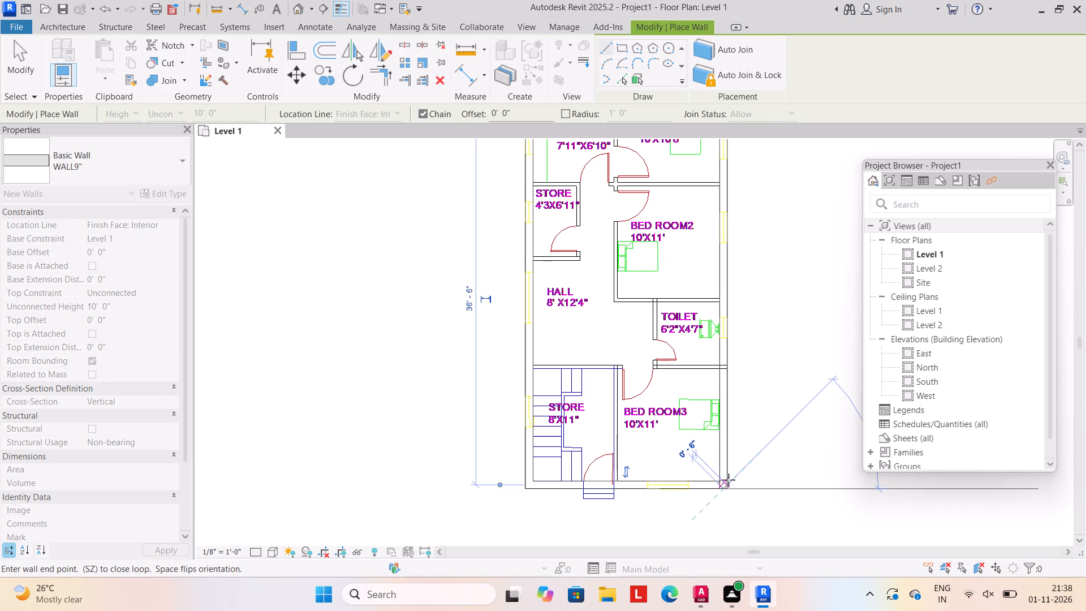
{"action": "key", "text": "Escape"}
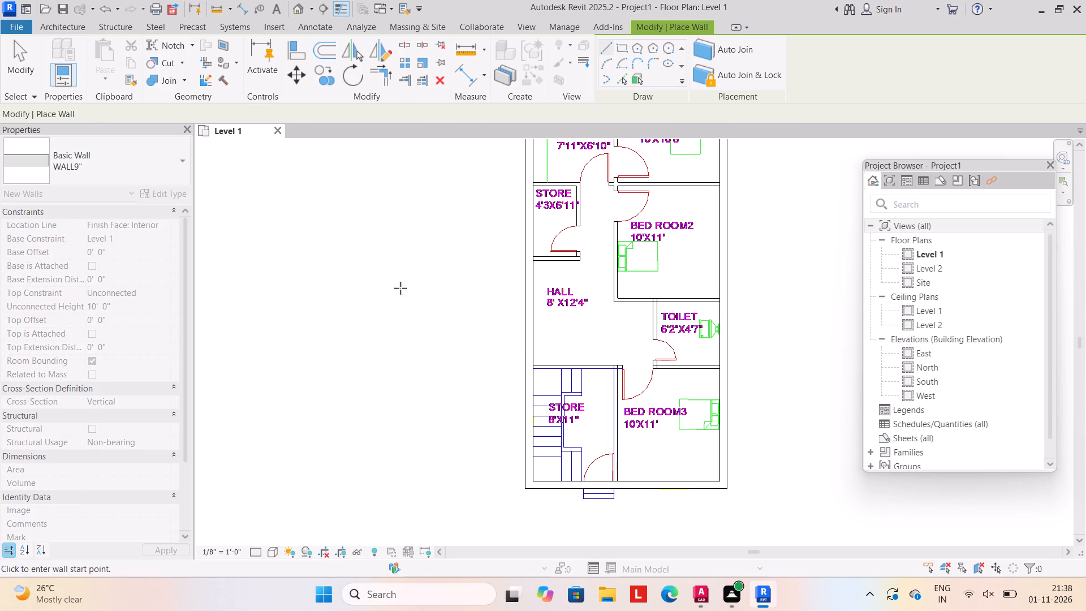
Trace the full-width partition below the kitchen and upper bedroom with WALL4.5", from the left to the right exterior wall.
{"action": "left_click", "coordinate": [178, 154]}
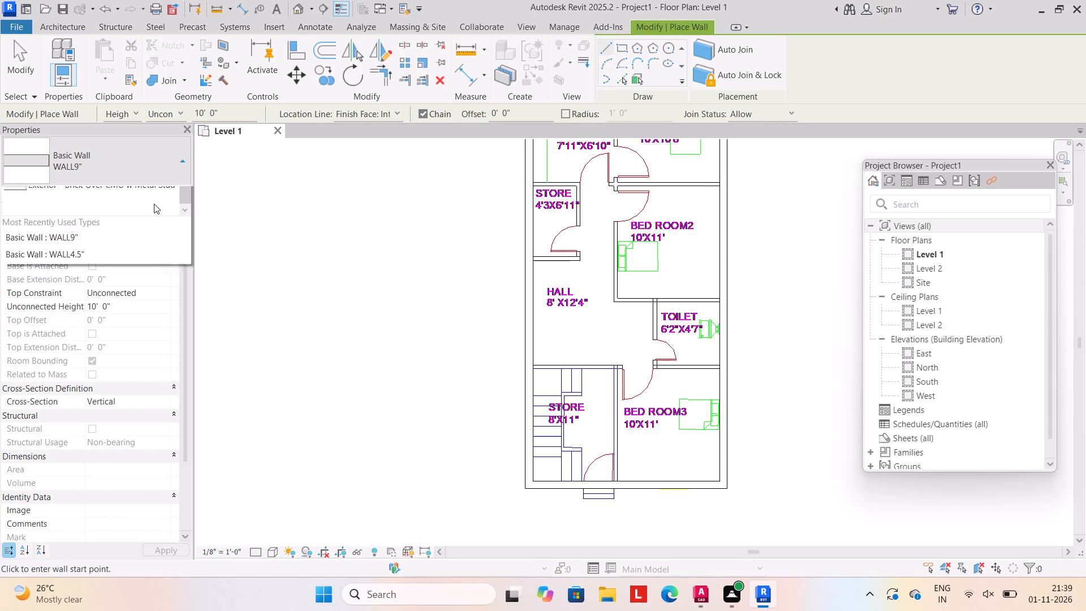
{"action": "left_click", "coordinate": [84, 304]}
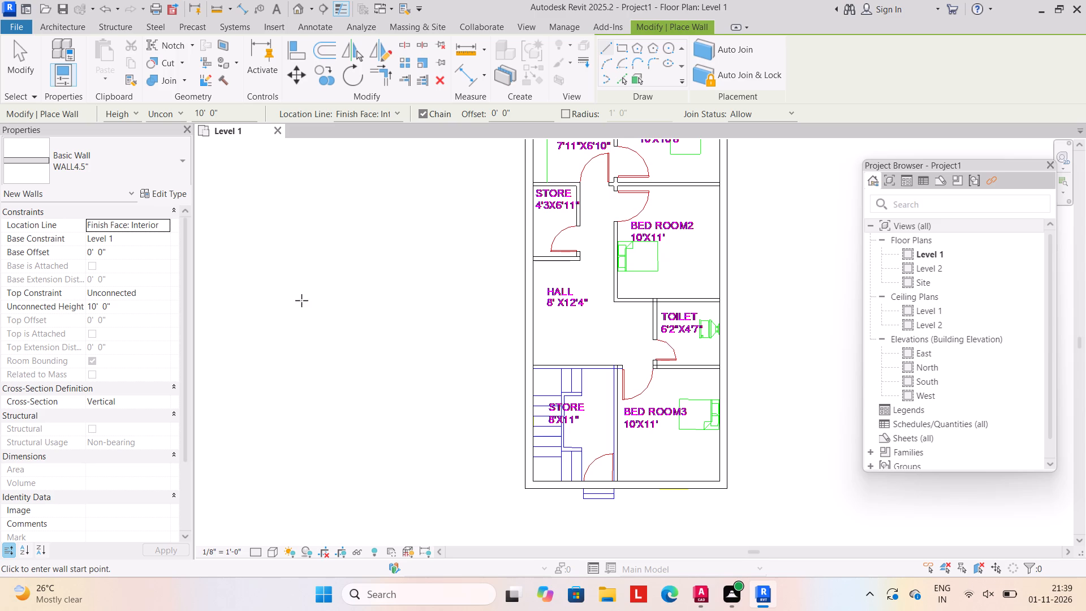
{"action": "middle_click_drag", "start_coordinate": [544, 311], "coordinate": [492, 369]}
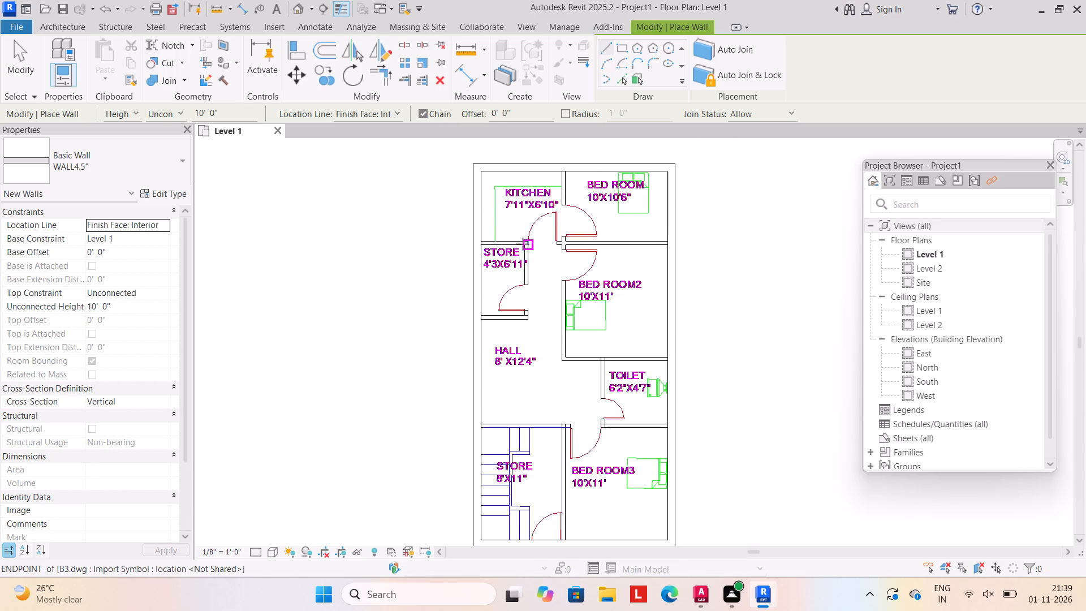
{"action": "scroll", "coordinate": [523, 235], "scroll_direction": "up", "scroll_amount": 4}
{"action": "left_click", "coordinate": [452, 257]}
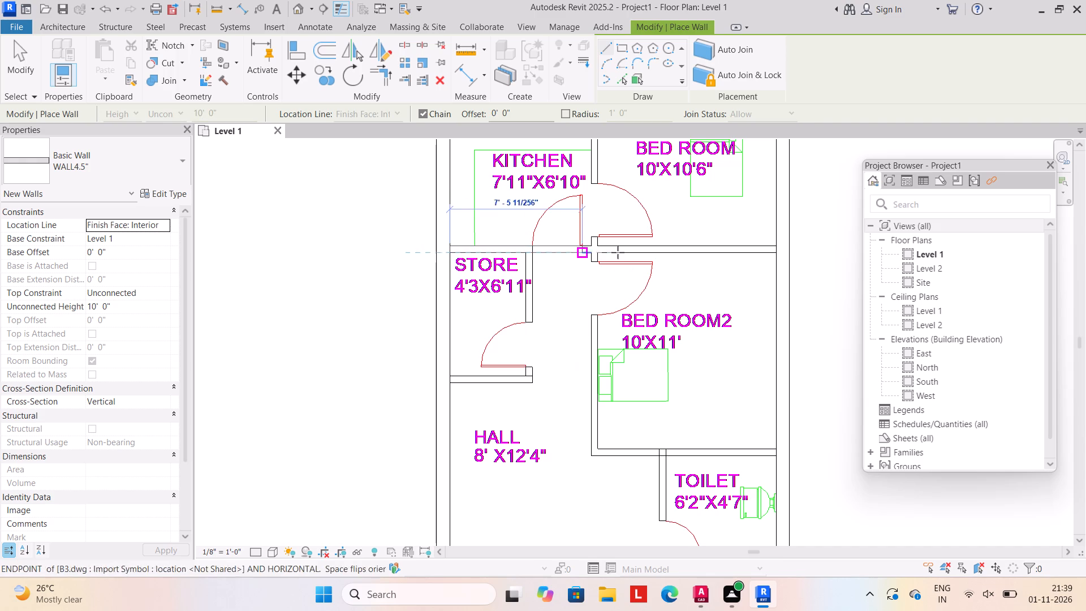
{"action": "left_click", "coordinate": [776, 252]}
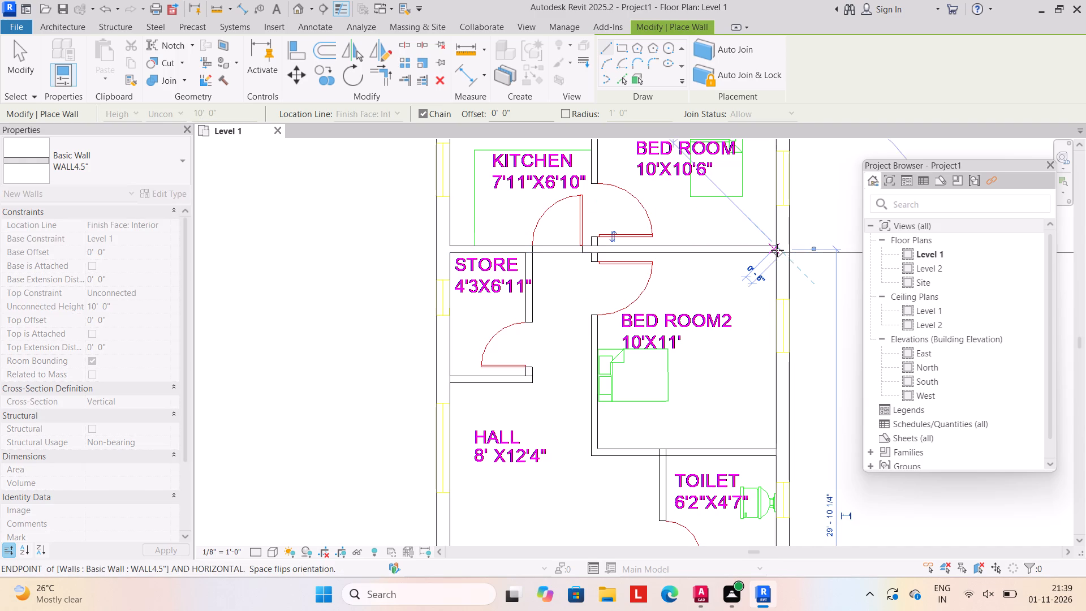
{"action": "key", "text": "Escape"}
Trace WALL4.5" partitions from the upper exterior wall down the left side of both bedrooms and along Bed Room2's lower edge.
{"action": "scroll", "coordinate": [548, 287], "scroll_direction": "down", "scroll_amount": 2}
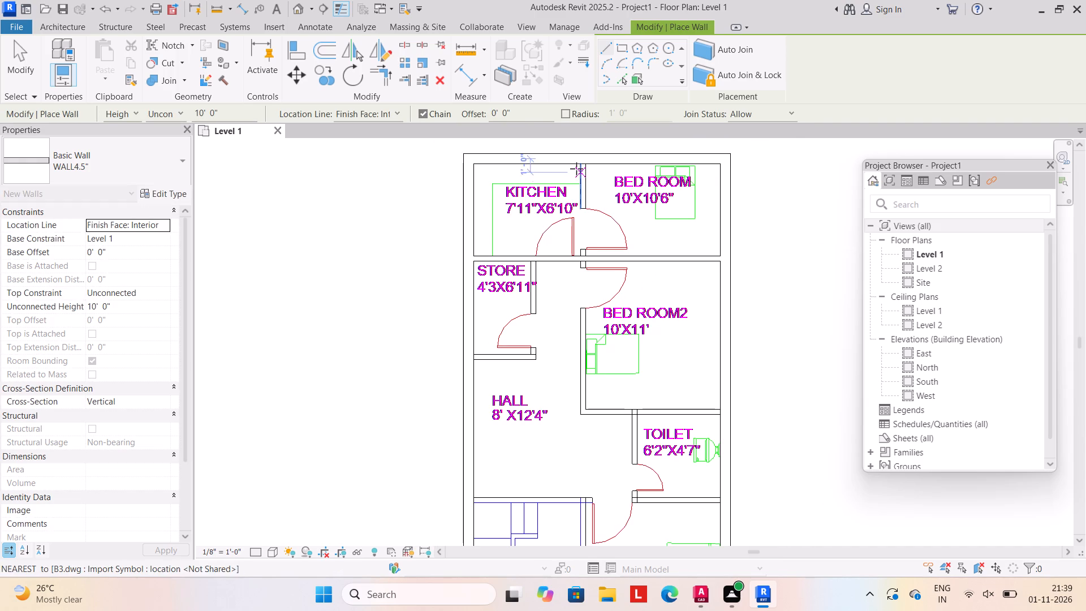
{"action": "left_click", "coordinate": [578, 163]}
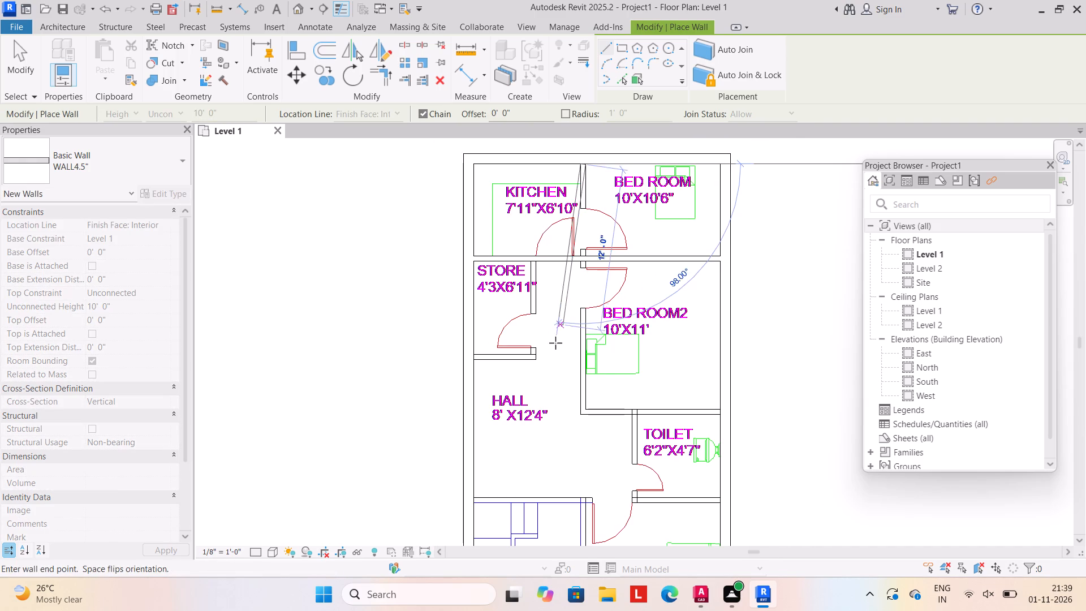
{"action": "left_click", "coordinate": [583, 413]}
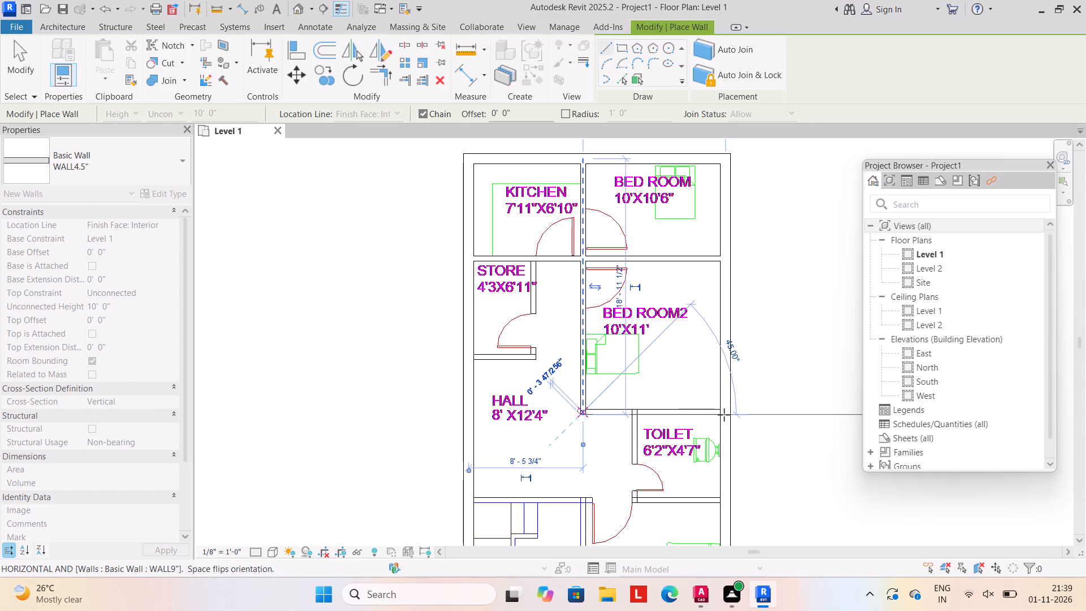
{"action": "left_click", "coordinate": [724, 415]}
{"action": "key", "text": "Escape"}
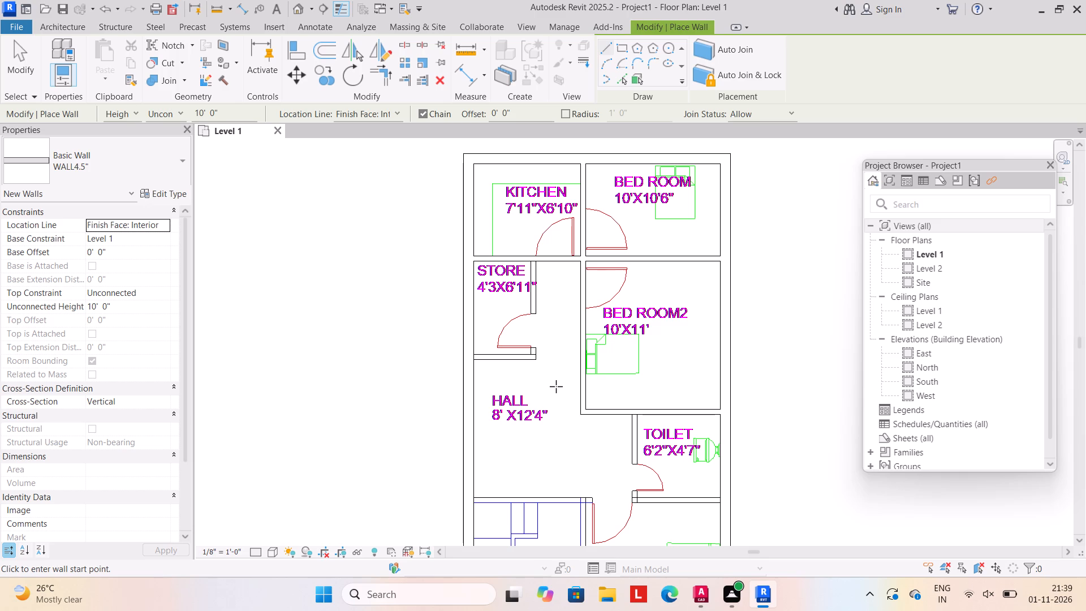
Trace the right and lower walls of the 4'3"x6'11" store with WALL4.5".
{"action": "scroll", "coordinate": [544, 383], "scroll_direction": "up", "scroll_amount": 2}
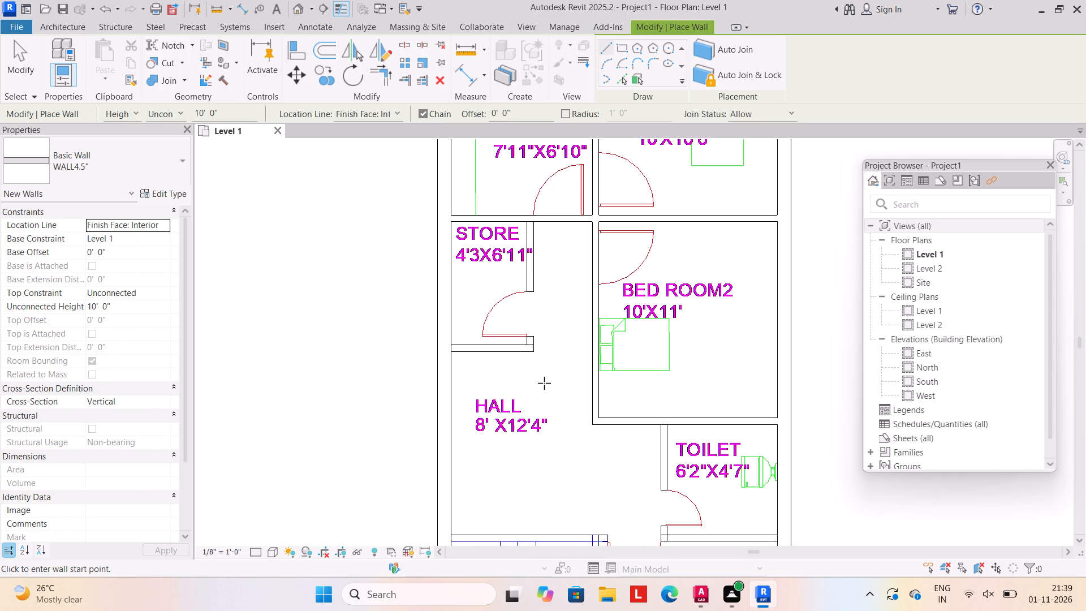
{"action": "left_click", "coordinate": [528, 226]}
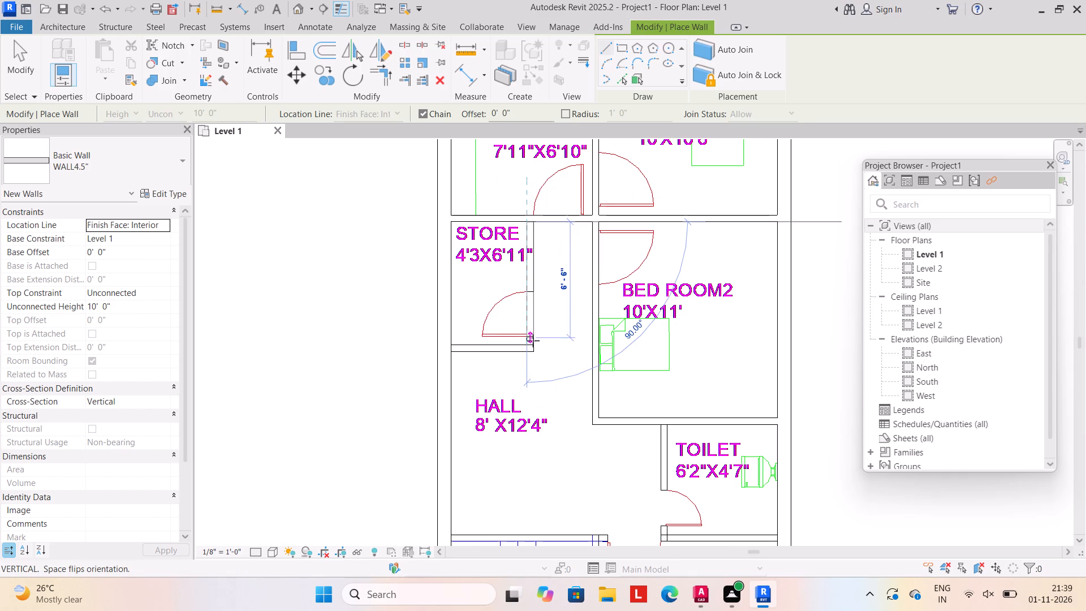
{"action": "left_click", "coordinate": [532, 348]}
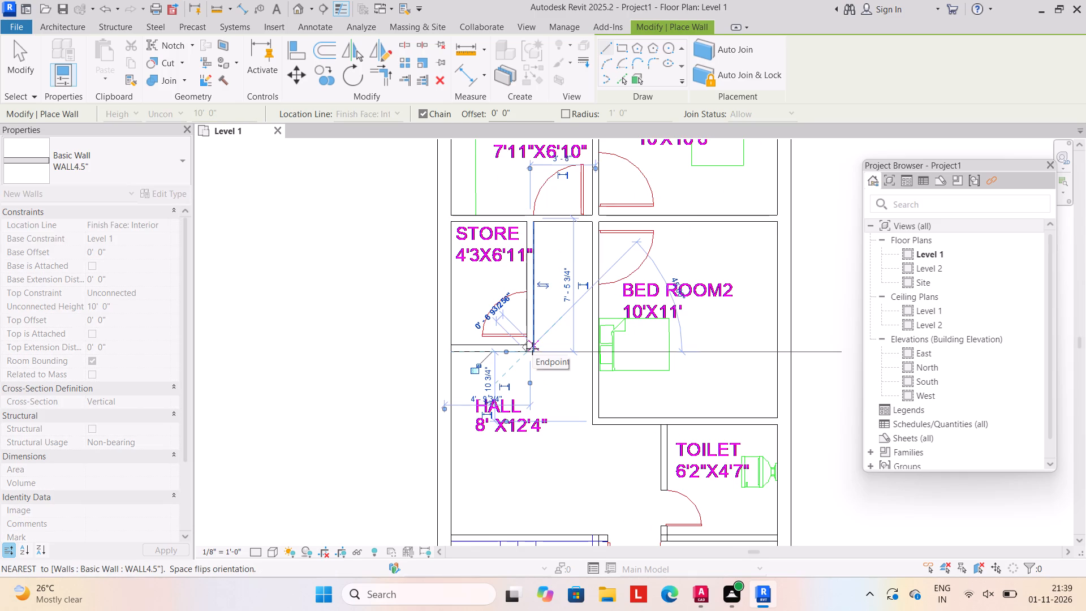
{"action": "key", "text": "Escape"}
{"action": "scroll", "coordinate": [495, 356], "scroll_direction": "up", "scroll_amount": 3}
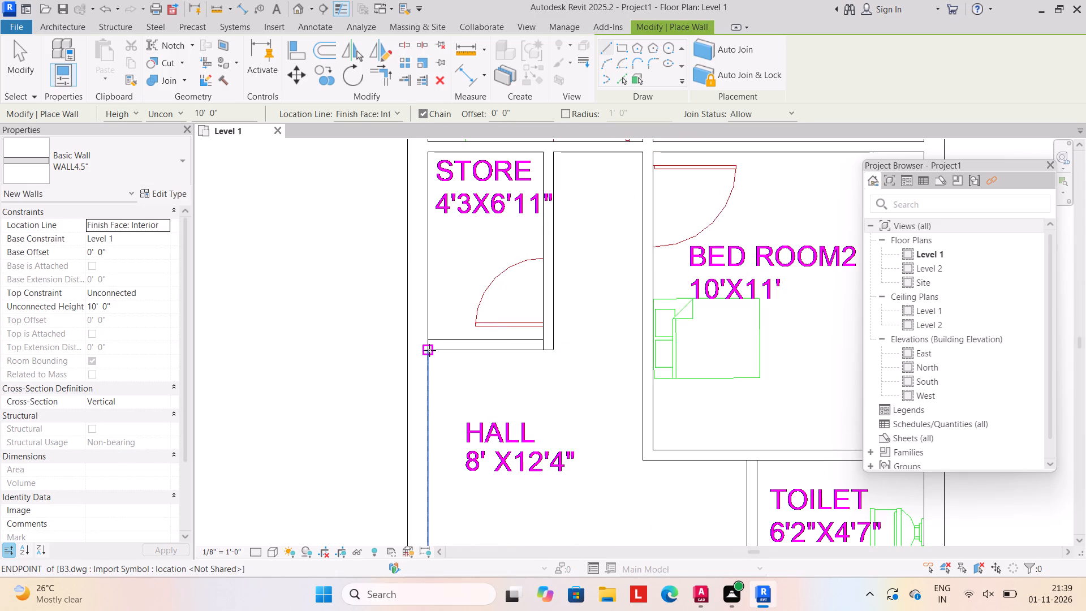
{"action": "left_click", "coordinate": [429, 350]}
{"action": "left_click", "coordinate": [550, 351]}
{"action": "key", "text": "Escape"}
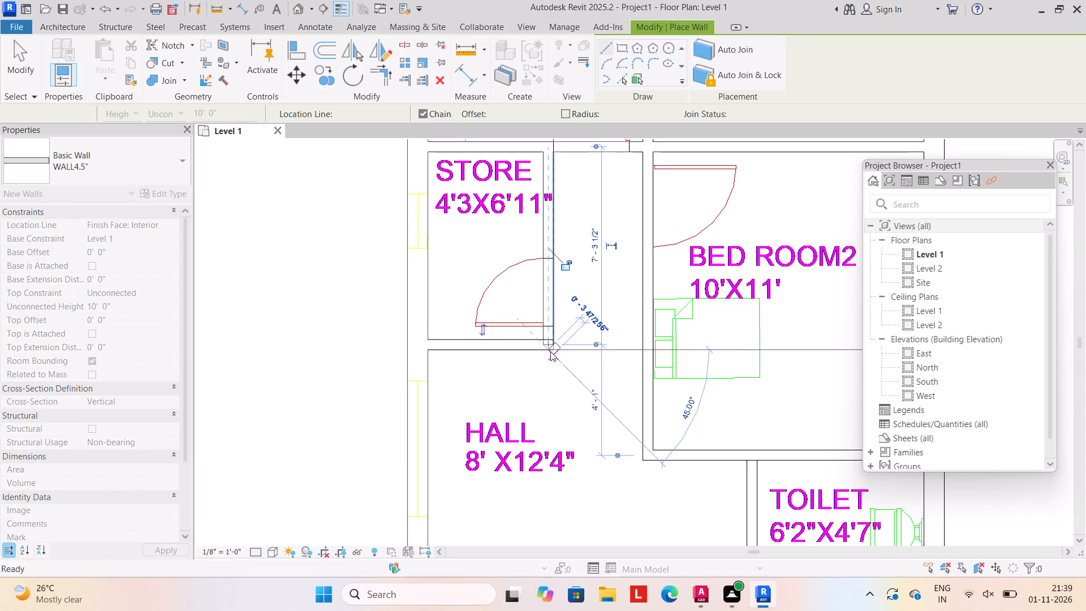
Trace the toilet's left wall with WALL4.5", from Bed Room2's lower partition down to the plan line below the toilet.
{"action": "scroll", "coordinate": [527, 376], "scroll_direction": "down", "scroll_amount": 2}
{"action": "middle_click_drag", "start_coordinate": [527, 376], "coordinate": [524, 303]}
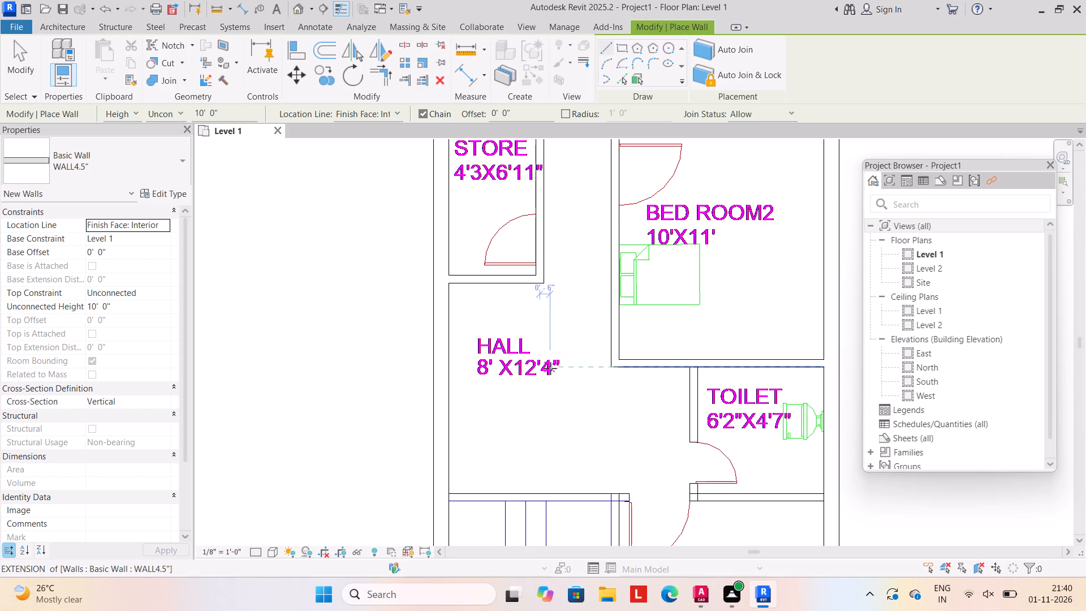
{"action": "scroll", "coordinate": [550, 369], "scroll_direction": "down", "scroll_amount": 3}
{"action": "middle_click_drag", "start_coordinate": [551, 371], "coordinate": [548, 298]}
{"action": "scroll", "coordinate": [633, 322], "scroll_direction": "up", "scroll_amount": 4}
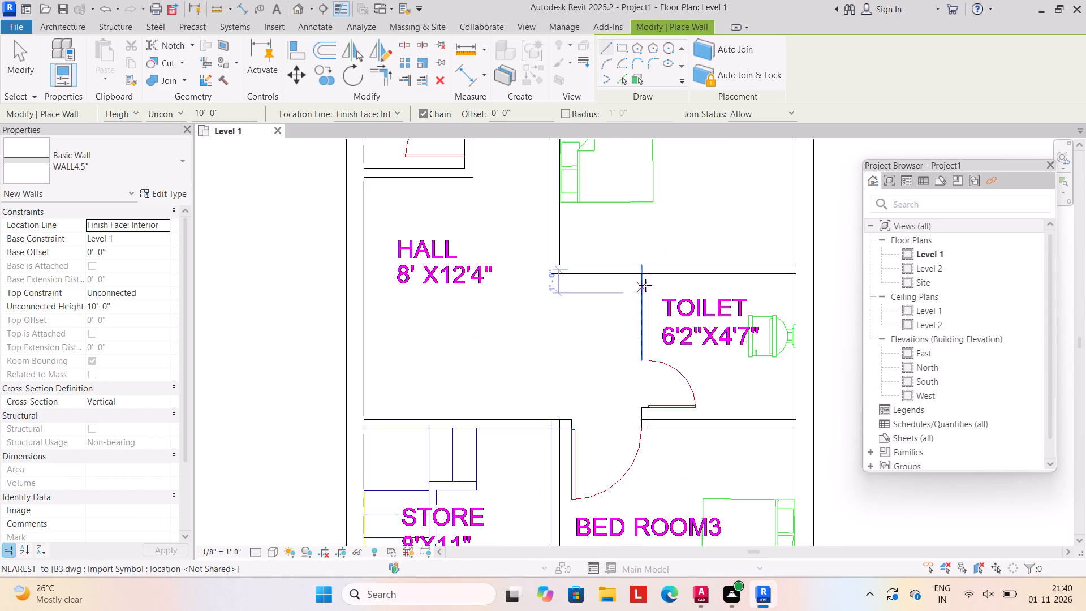
{"action": "left_click", "coordinate": [645, 277]}
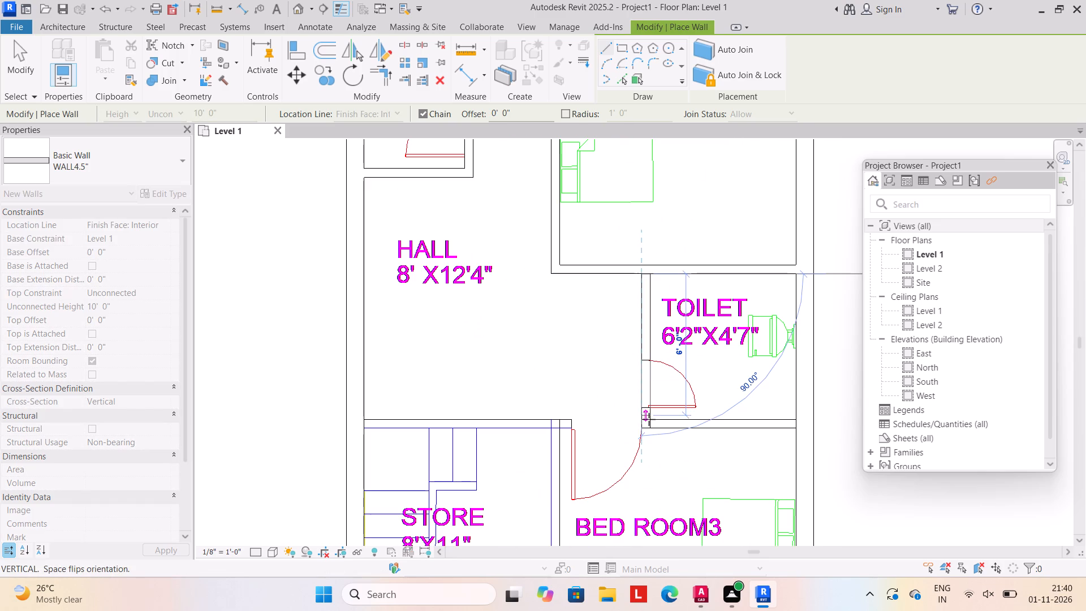
{"action": "left_click", "coordinate": [645, 420]}
{"action": "key", "text": "Escape"}
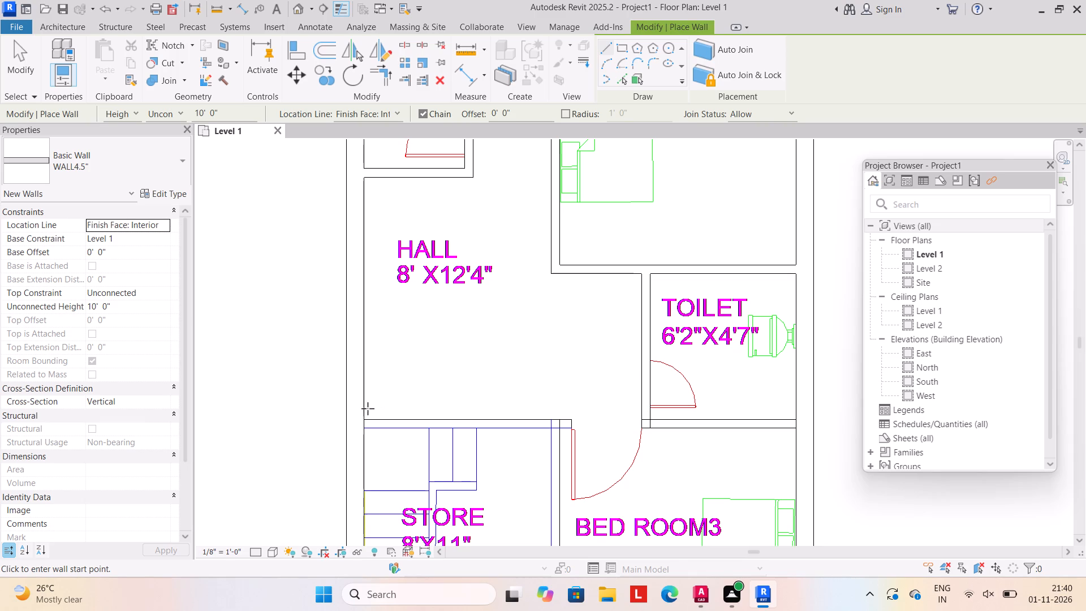
Trace the full-width WALL4.5" partition below the hall and toilet, from the left to the right exterior wall.
{"action": "left_click", "coordinate": [361, 431]}
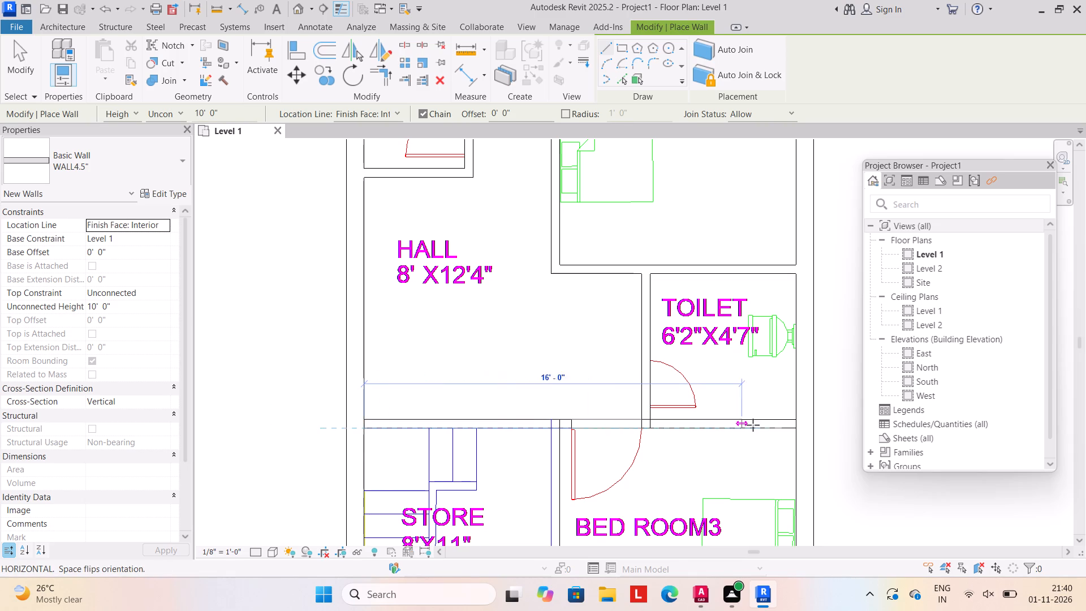
{"action": "left_click", "coordinate": [796, 429]}
{"action": "key", "text": "Escape"}
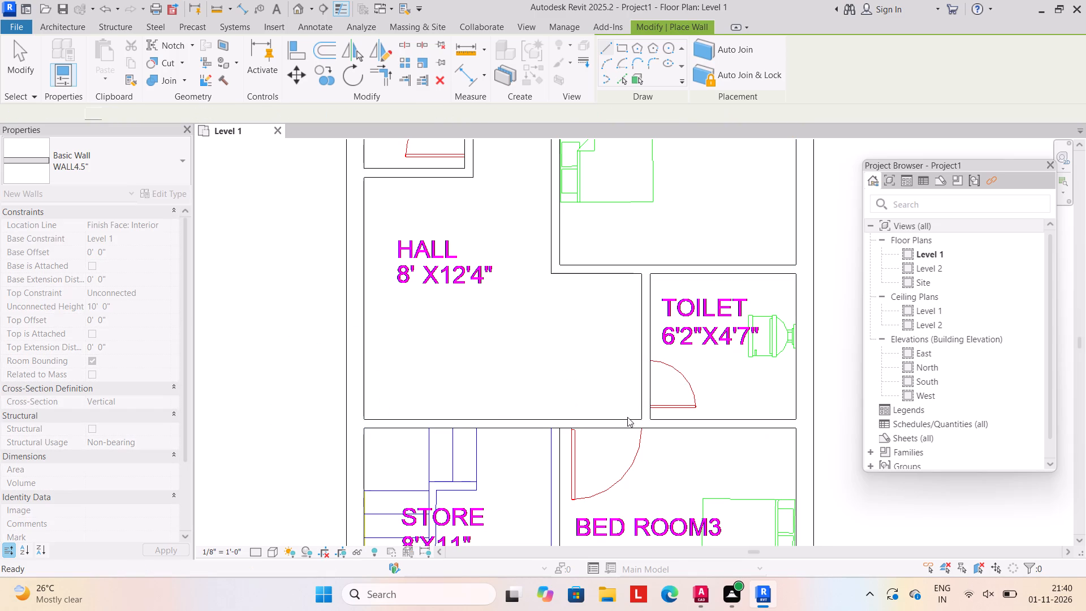
Trace the WALL4.5" partition between the 8'x11' store and Bed Room3, down to the lower exterior wall.
{"action": "scroll", "coordinate": [627, 417], "scroll_direction": "down", "scroll_amount": 4}
{"action": "middle_click_drag", "start_coordinate": [612, 415], "coordinate": [592, 279]}
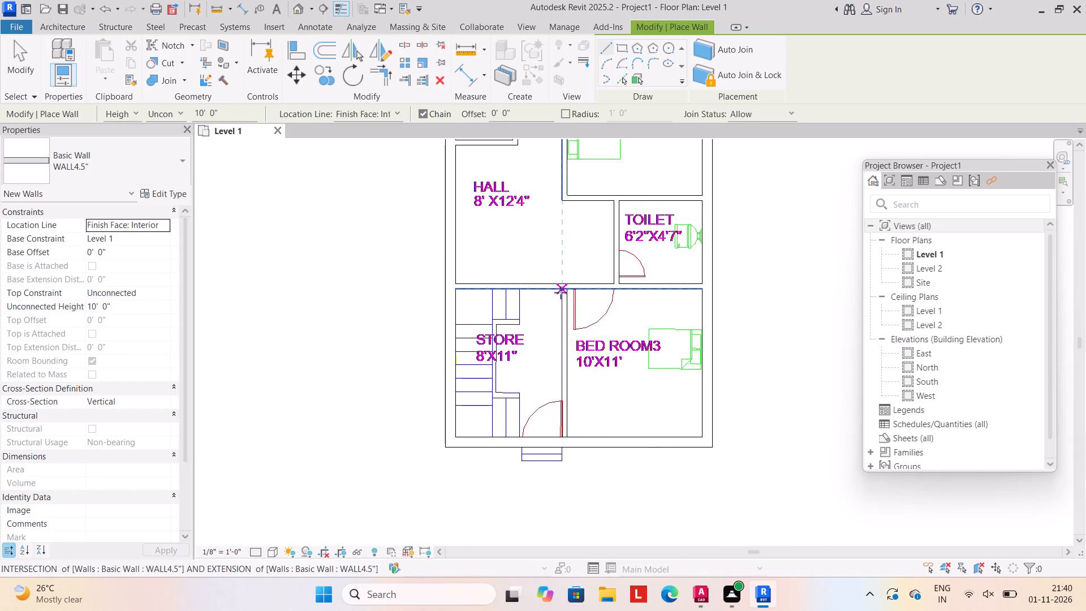
{"action": "left_click", "coordinate": [561, 292]}
{"action": "left_click", "coordinate": [564, 435]}
{"action": "key", "text": "Escape"}
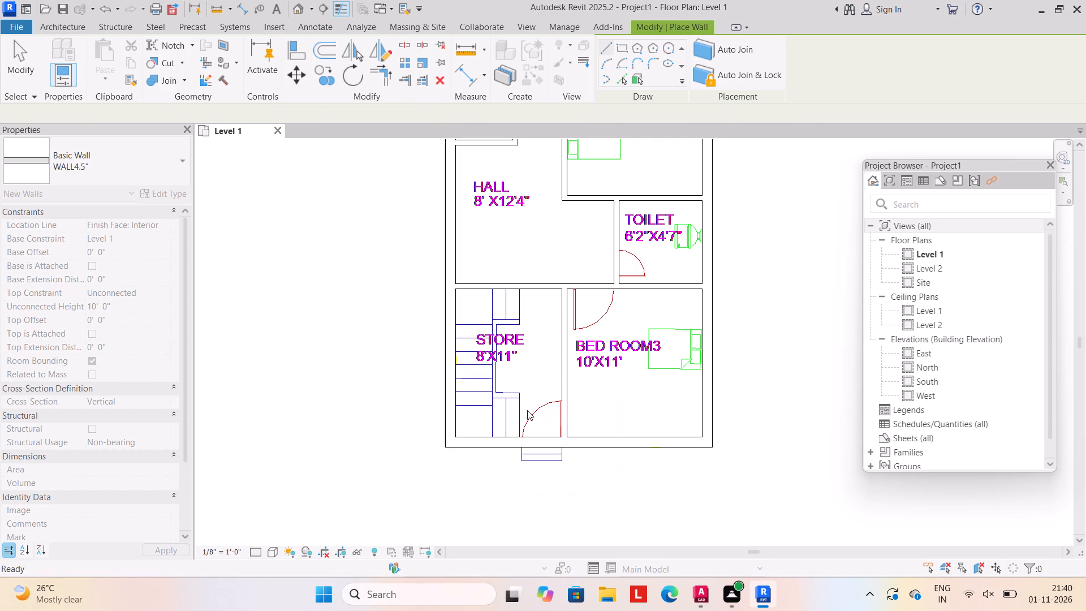
Place Single-Flush 30" x 80" doors at the toilet and the 4'3"x6'11" store, matching the plan's door swings.
{"action": "scroll", "coordinate": [448, 373], "scroll_direction": "down", "scroll_amount": 2}
{"action": "middle_click_drag", "start_coordinate": [448, 373], "coordinate": [464, 433]}
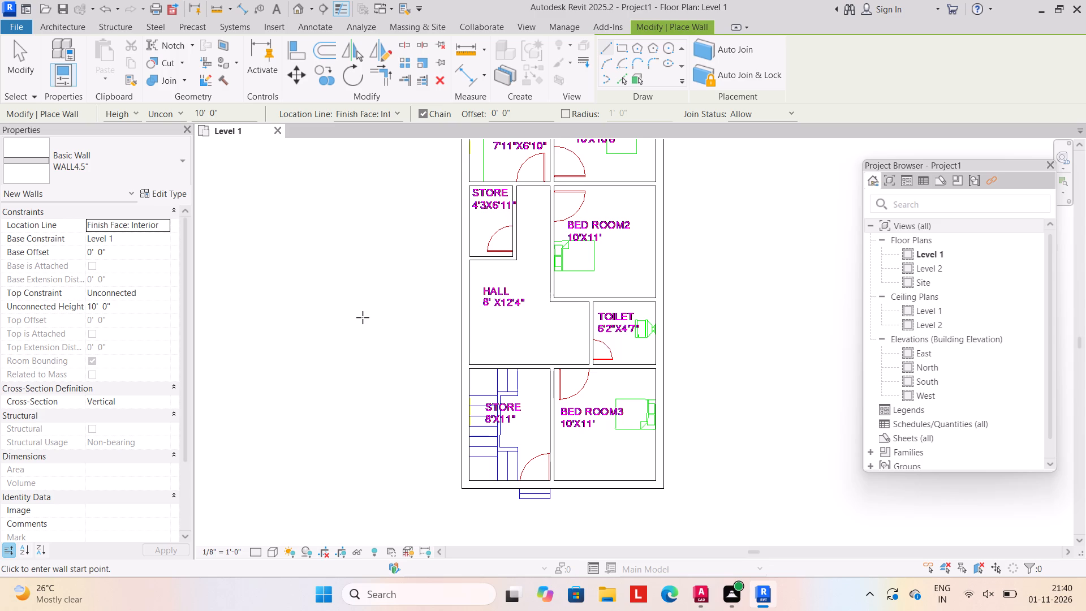
{"action": "left_click", "coordinate": [57, 27]}
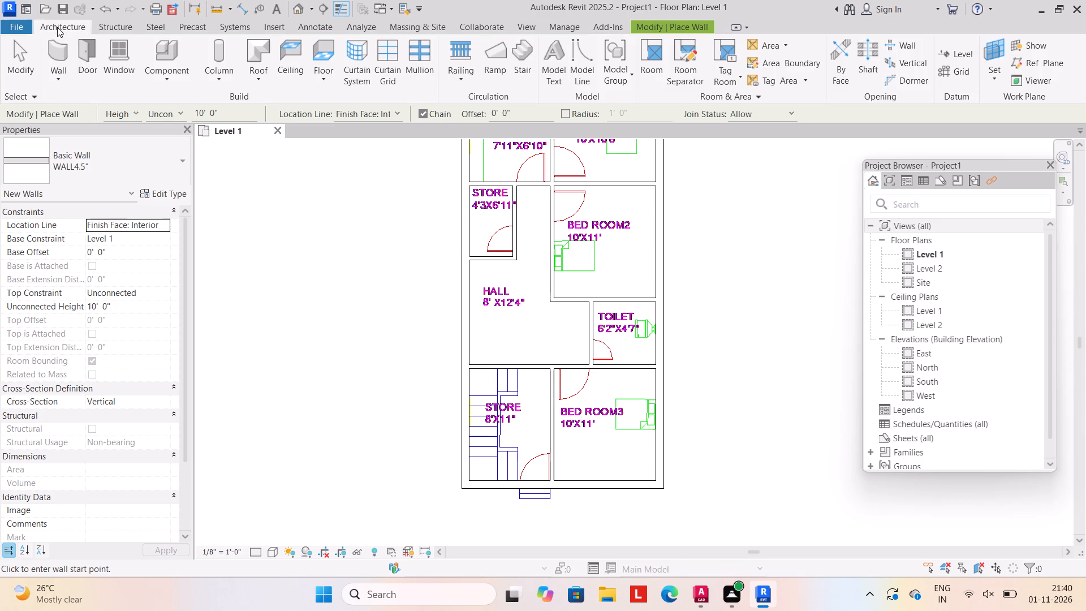
{"action": "scroll", "coordinate": [252, 281], "scroll_direction": "down", "scroll_amount": 2}
{"action": "middle_click_drag", "start_coordinate": [257, 287], "coordinate": [297, 316]}
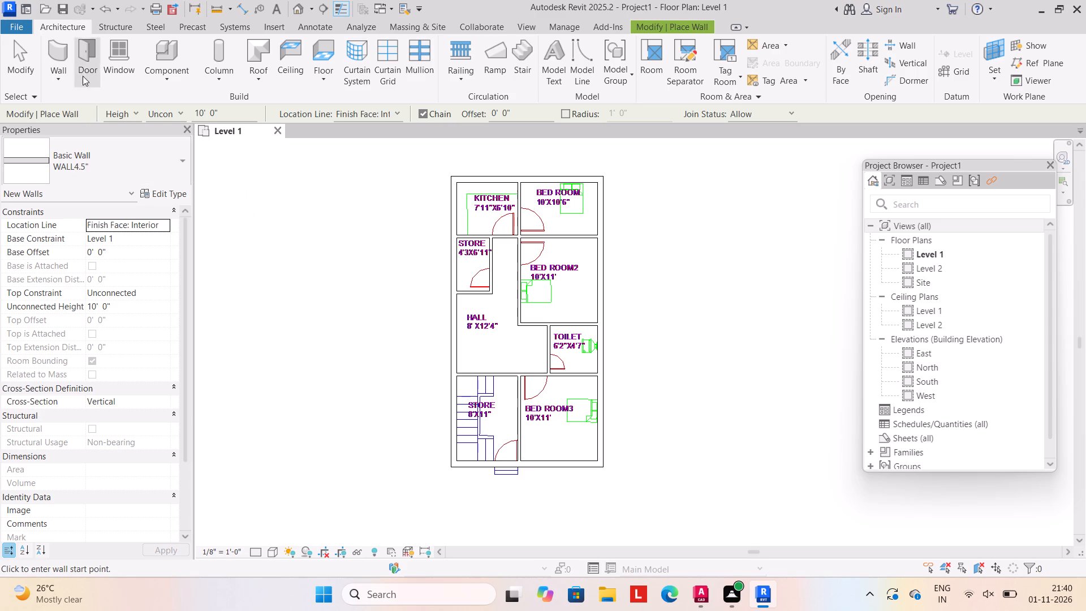
{"action": "left_click", "coordinate": [89, 54]}
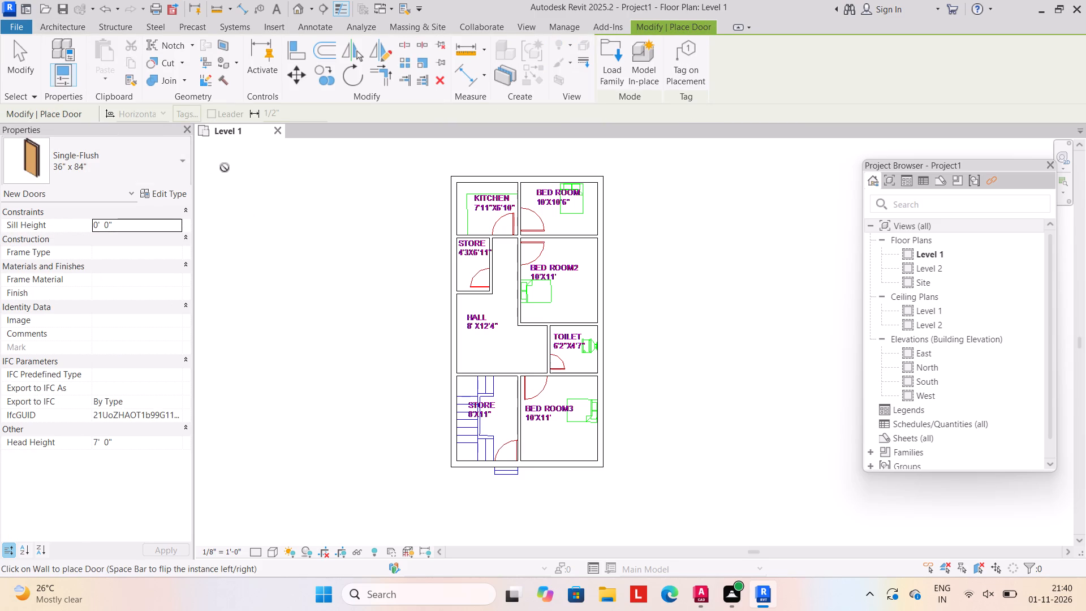
{"action": "left_click", "coordinate": [184, 162]}
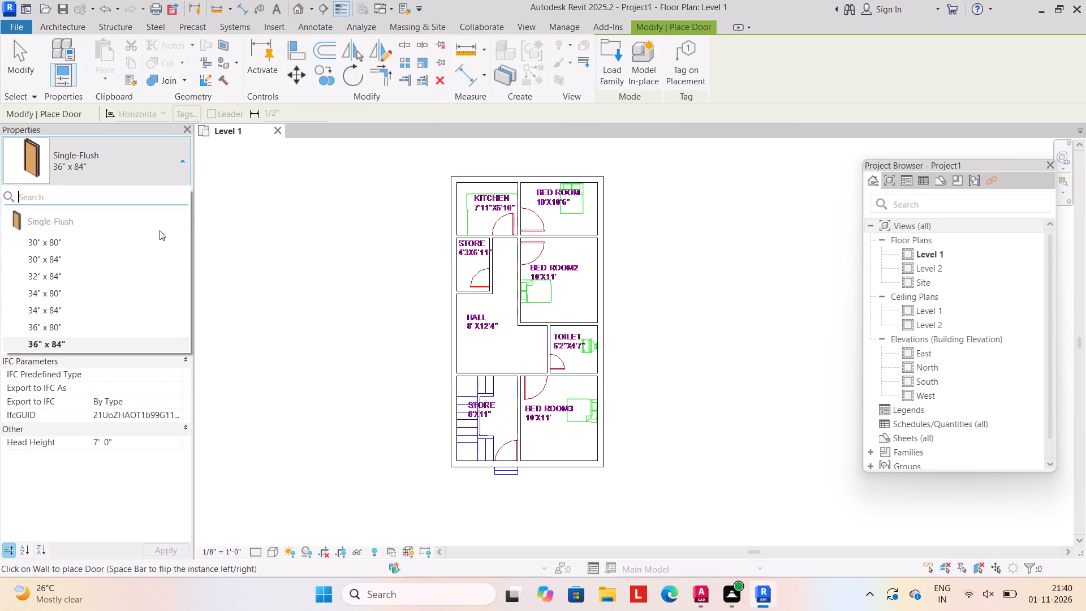
{"action": "left_click", "coordinate": [144, 242]}
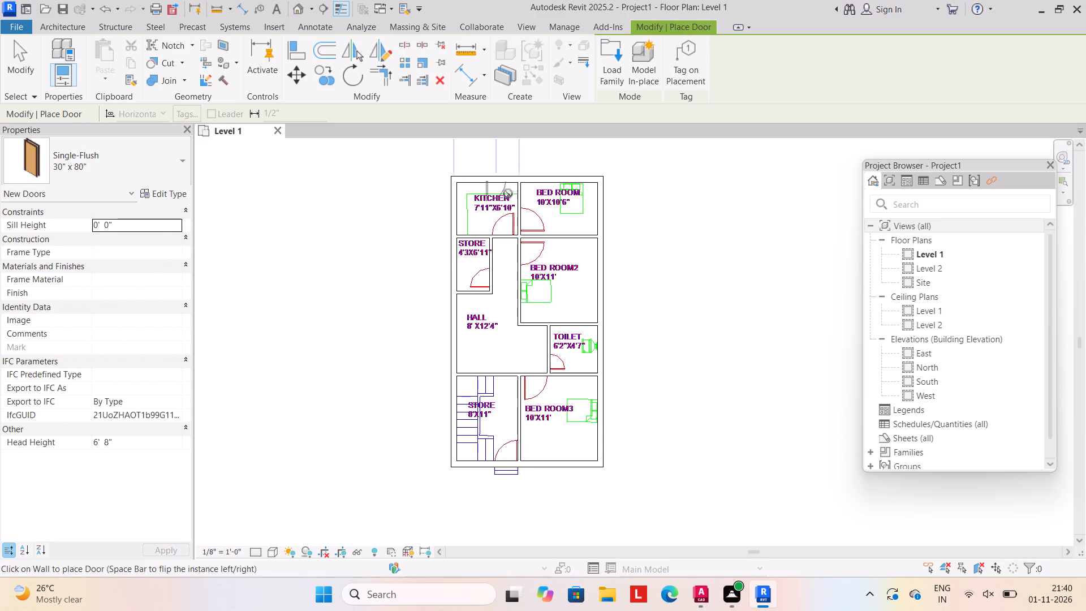
{"action": "left_click", "coordinate": [553, 360]}
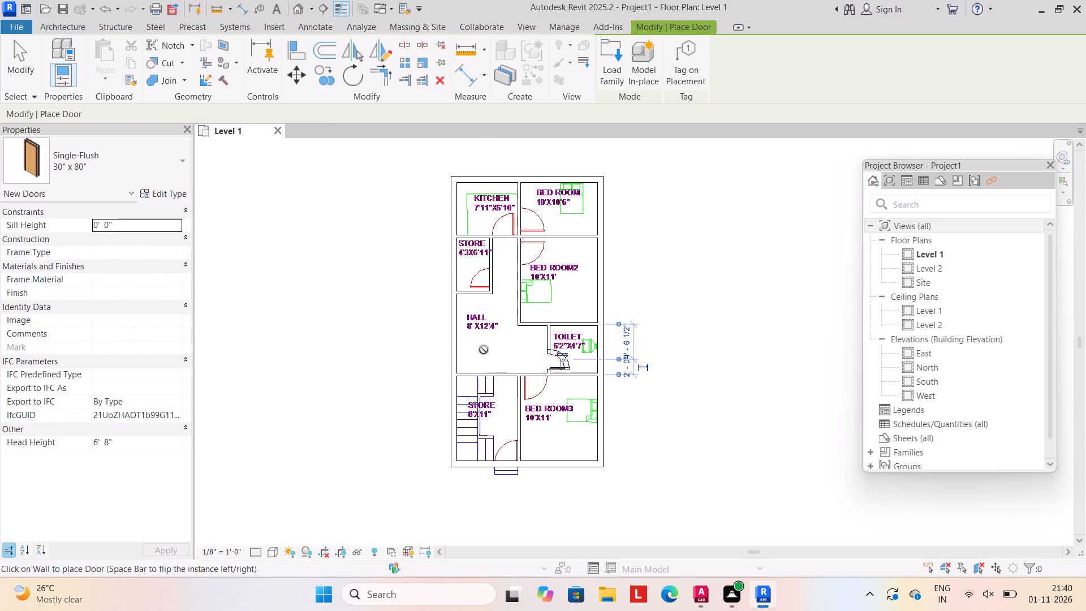
{"action": "key", "text": "space"}
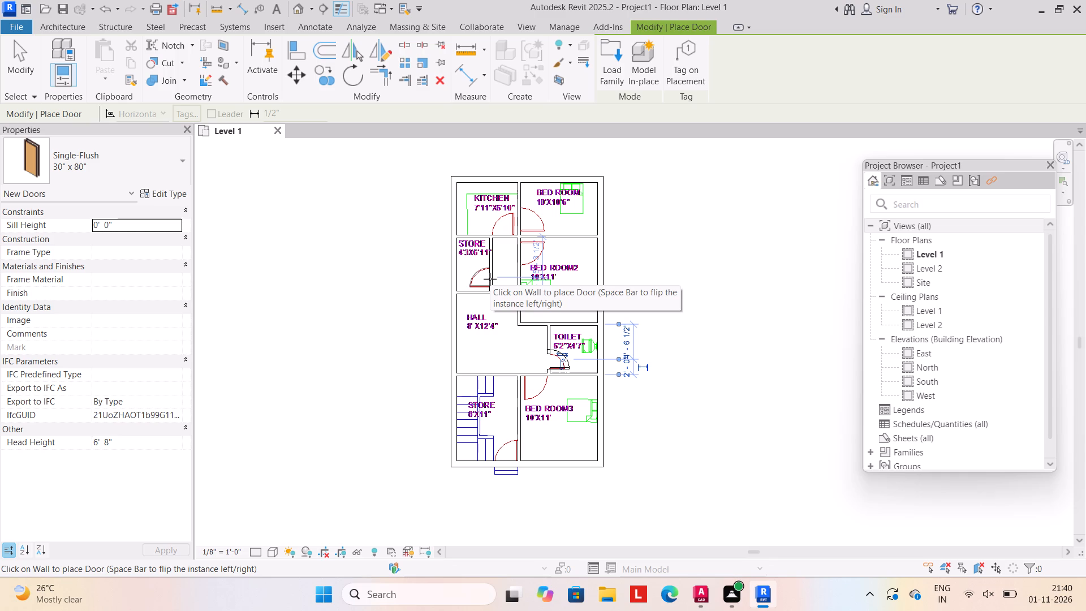
{"action": "left_click", "coordinate": [490, 279]}
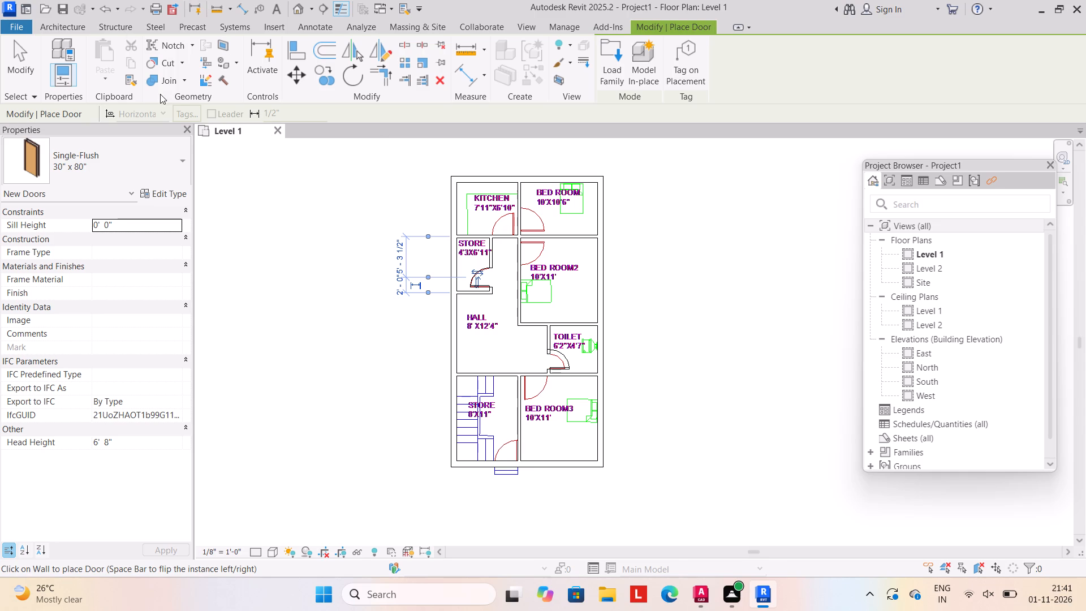
Place Single-Flush 36" x 84" doors at the kitchen, all three bedrooms and the 8'x11' store's exterior entrance, matching the plan's swings.
{"action": "left_click", "coordinate": [188, 160]}
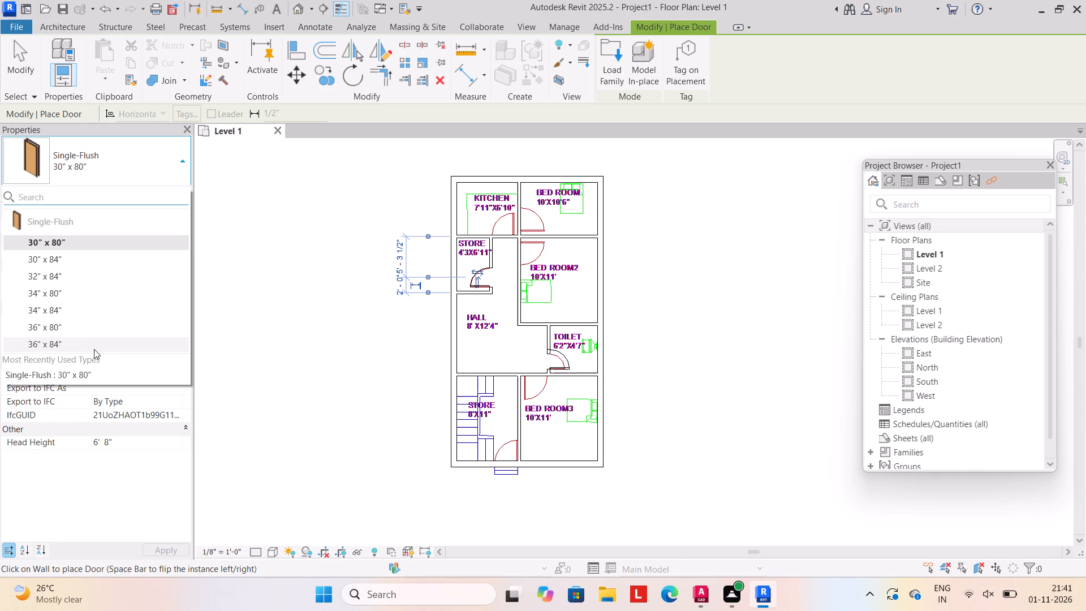
{"action": "left_click", "coordinate": [94, 350]}
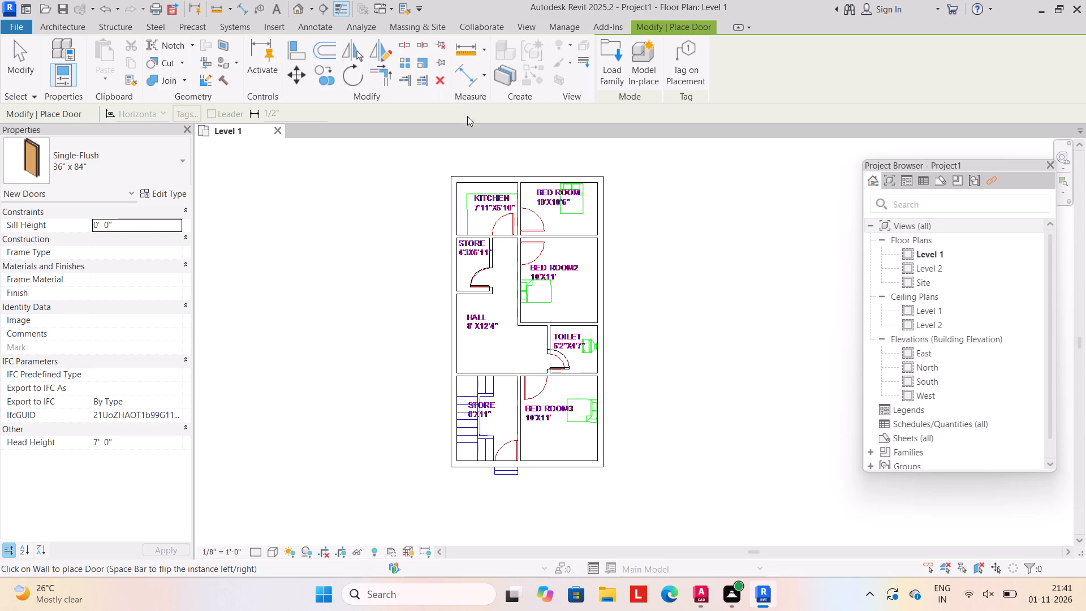
{"action": "left_click", "coordinate": [503, 235]}
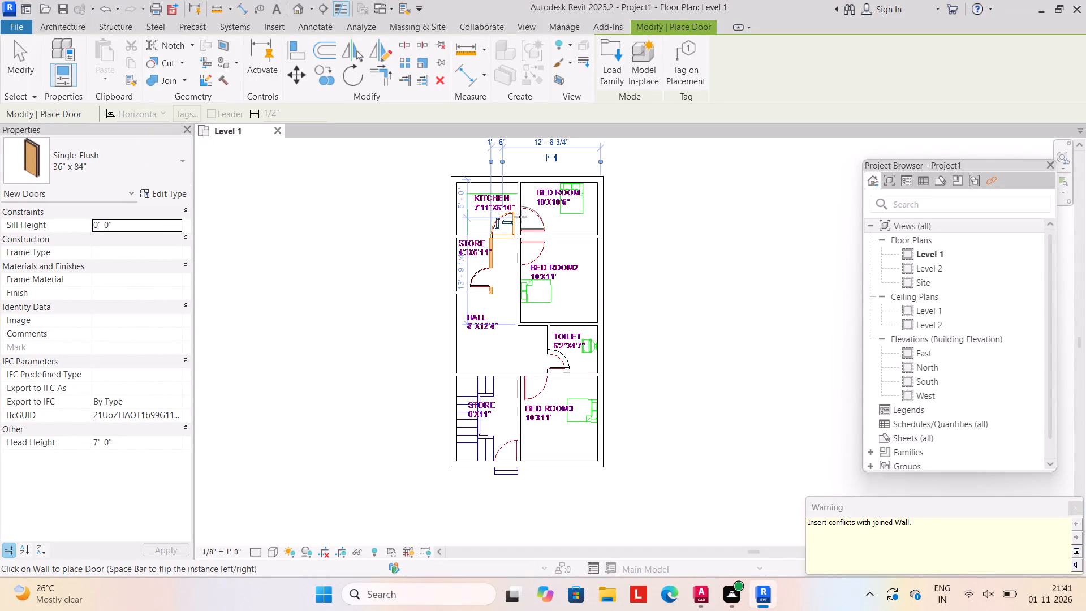
{"action": "left_click", "coordinate": [520, 217]}
{"action": "key", "text": "space"}
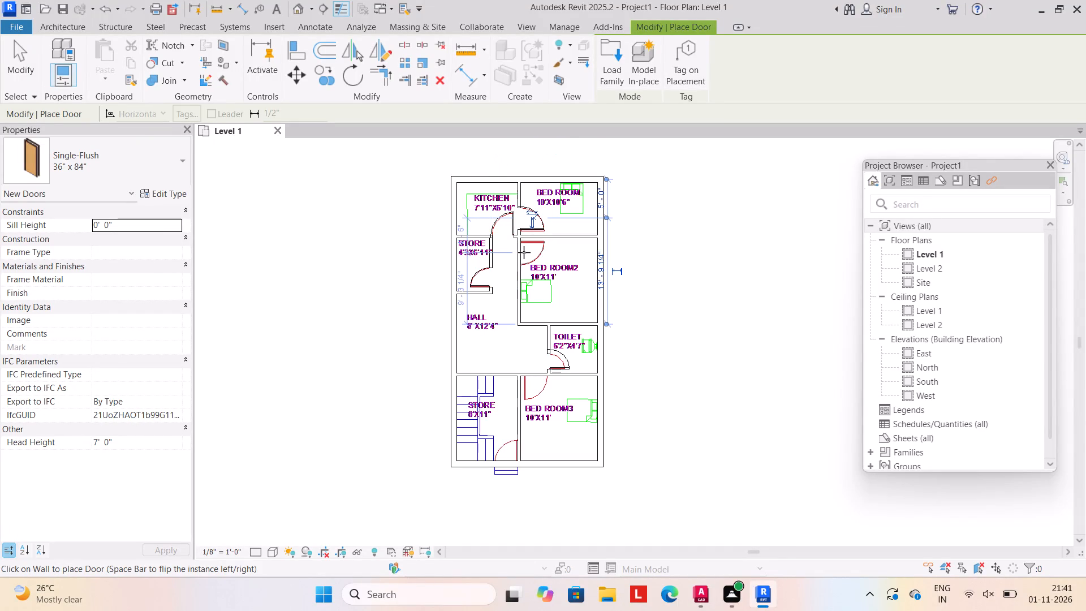
{"action": "left_click", "coordinate": [524, 252]}
{"action": "key", "text": "space"}
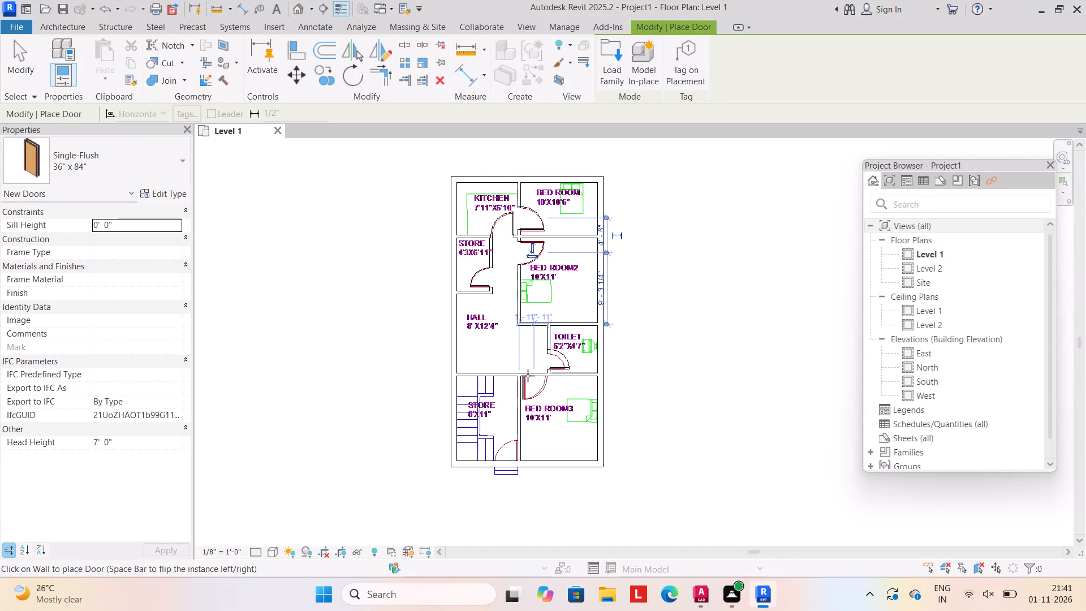
{"action": "left_click", "coordinate": [528, 376]}
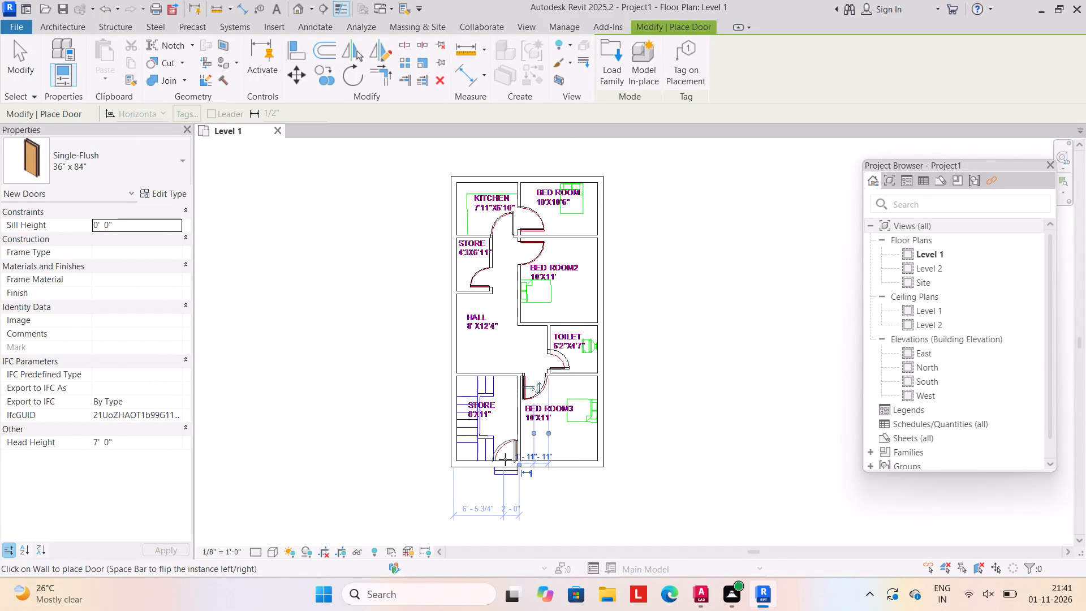
{"action": "left_click", "coordinate": [505, 459]}
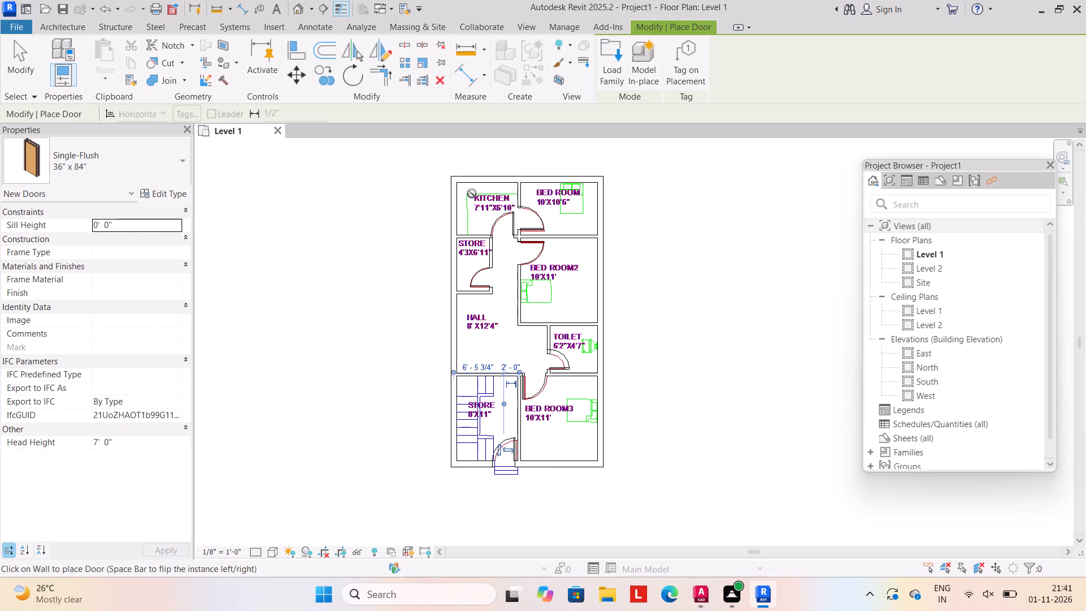
{"action": "key", "text": "Escape"}
{"action": "key", "text": "Escape"}
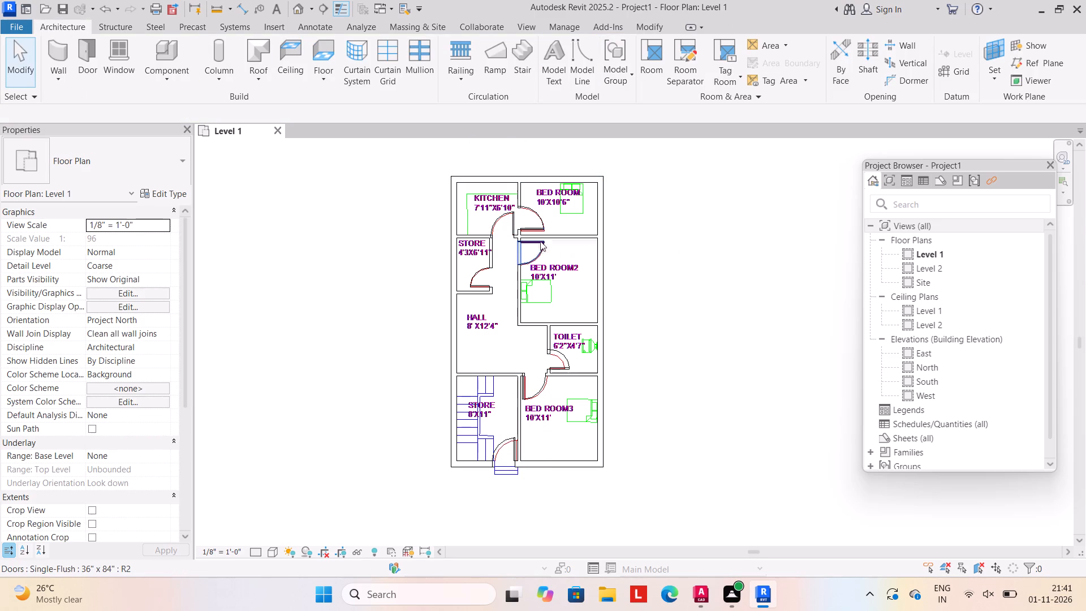
Nudge the kitchen door about 5" along its wall toward the bedroom partition, away from the store wall's junction.
{"action": "left_click", "coordinate": [493, 227]}
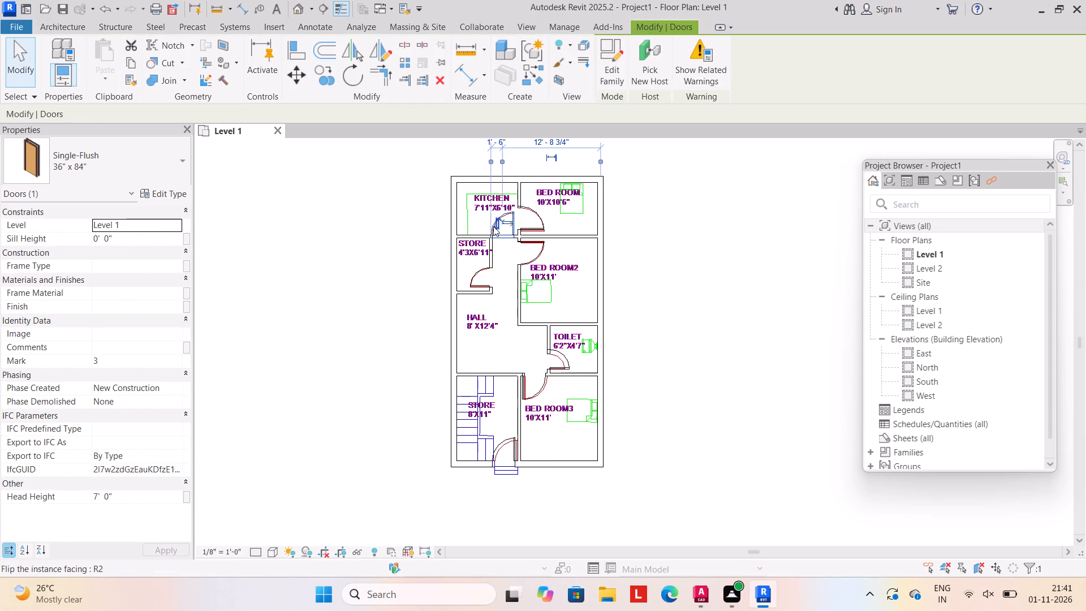
{"action": "key", "text": "Right"}
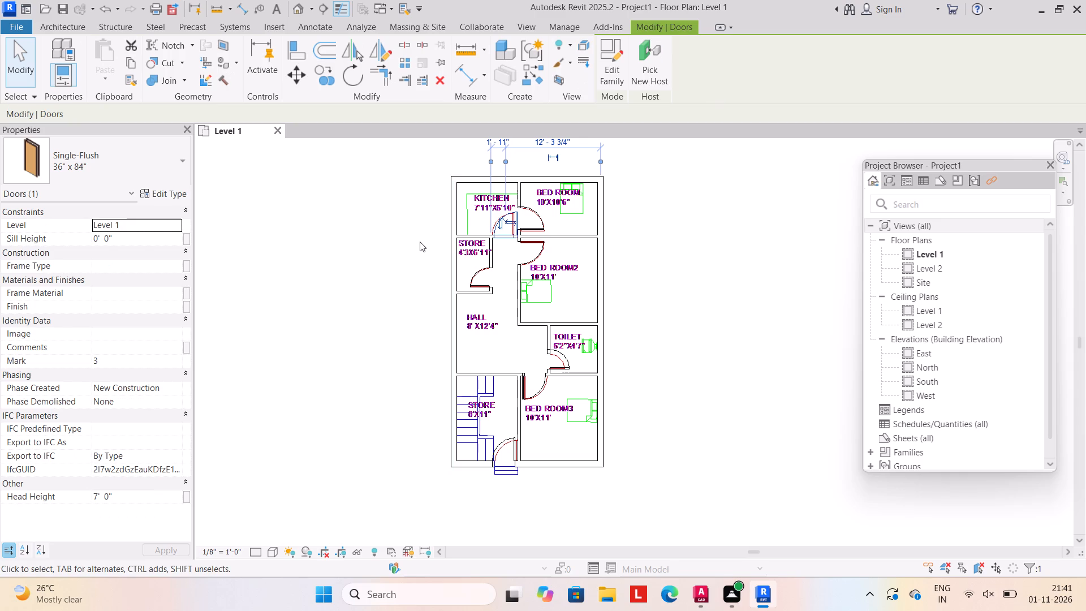
{"action": "left_click", "coordinate": [420, 242]}
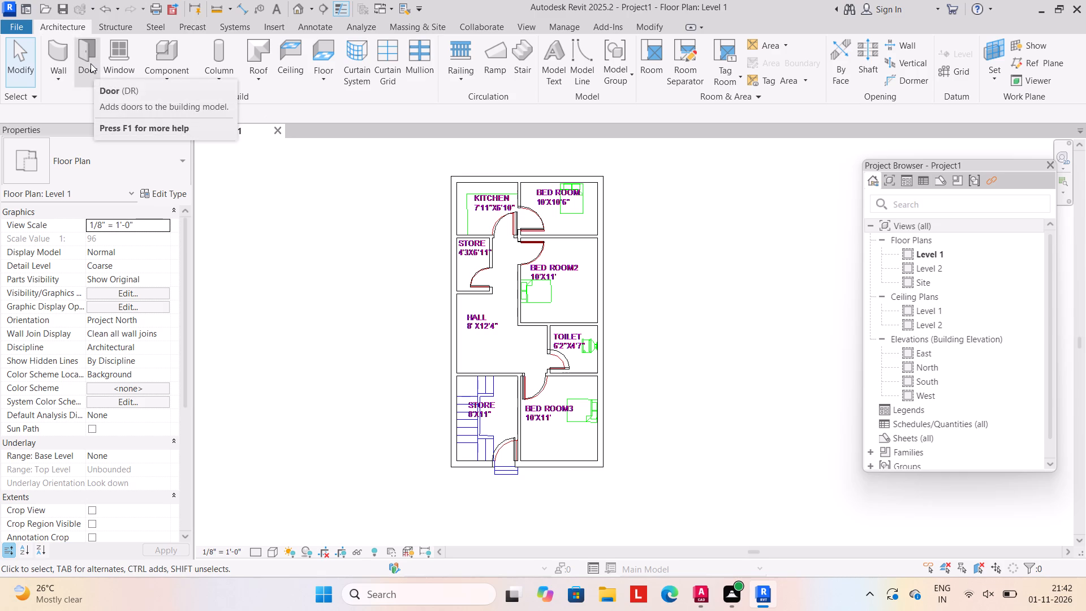
Load the Bed_17739 family from the SHUBHAM CITY library's beds folder as a component for placement.
{"action": "left_click", "coordinate": [162, 80]}
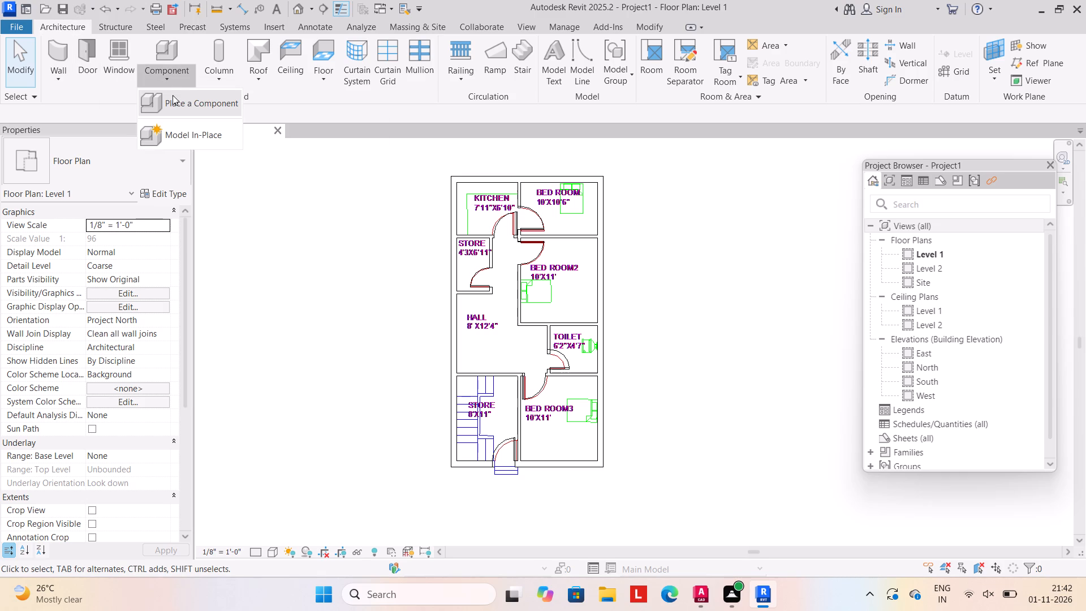
{"action": "left_click", "coordinate": [172, 100]}
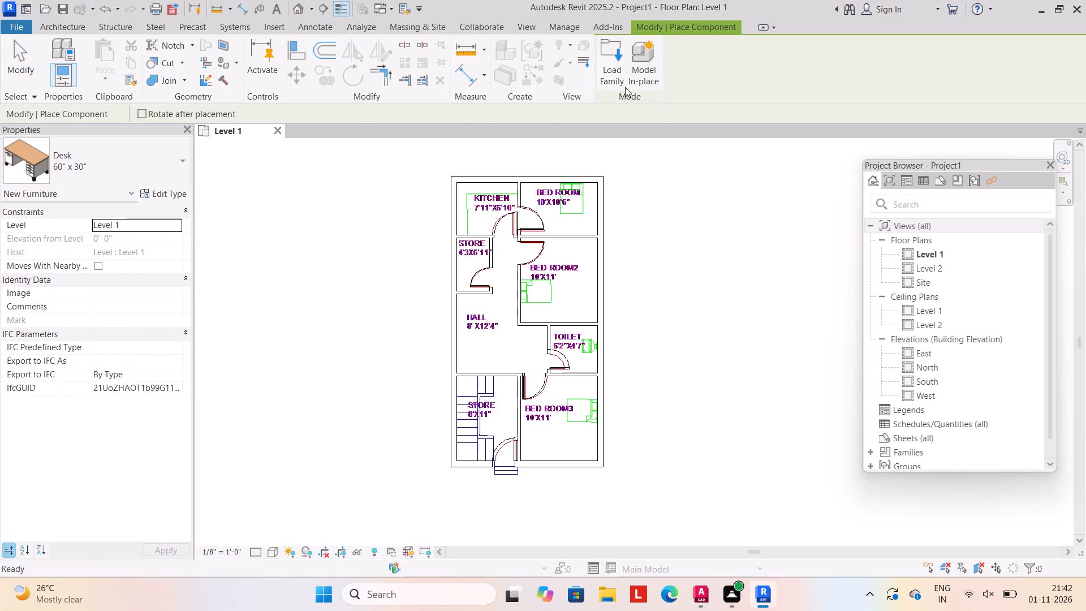
{"action": "left_click", "coordinate": [613, 73]}
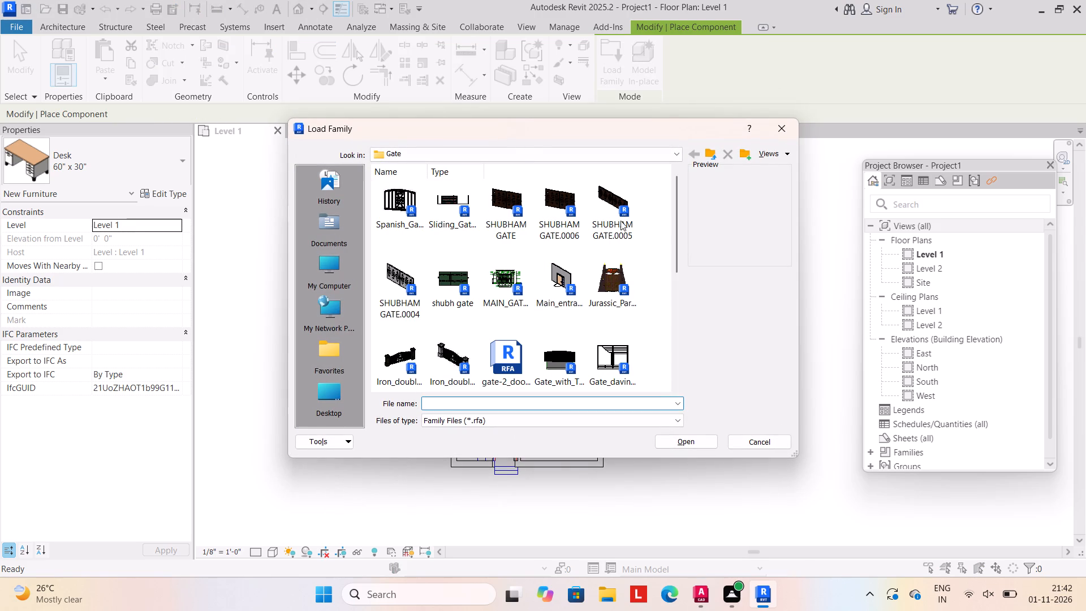
{"action": "left_click", "coordinate": [707, 154]}
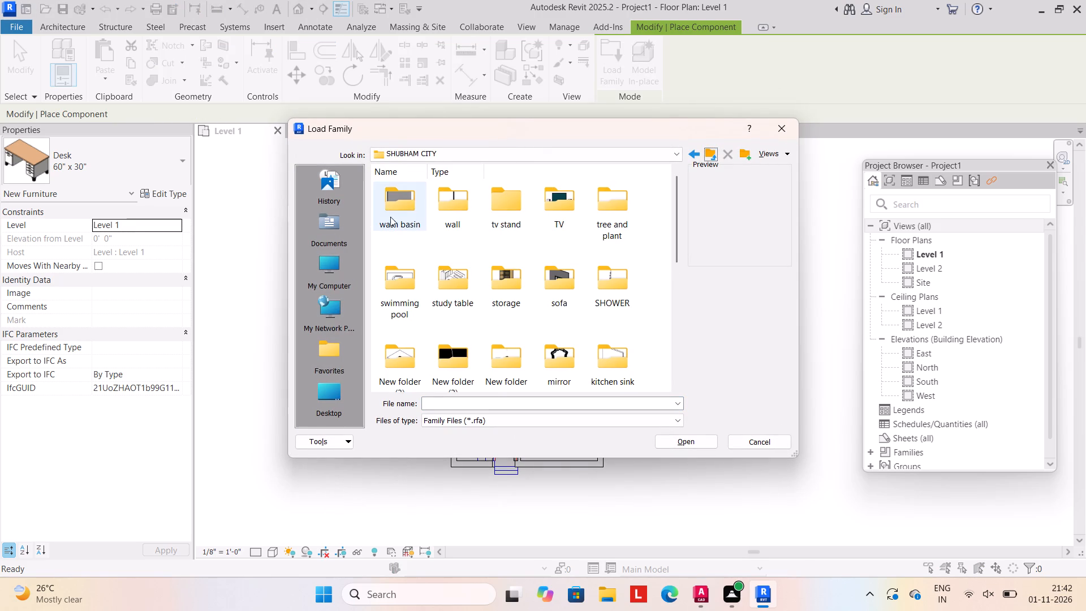
{"action": "scroll", "coordinate": [544, 312], "scroll_direction": "down", "scroll_amount": 4}
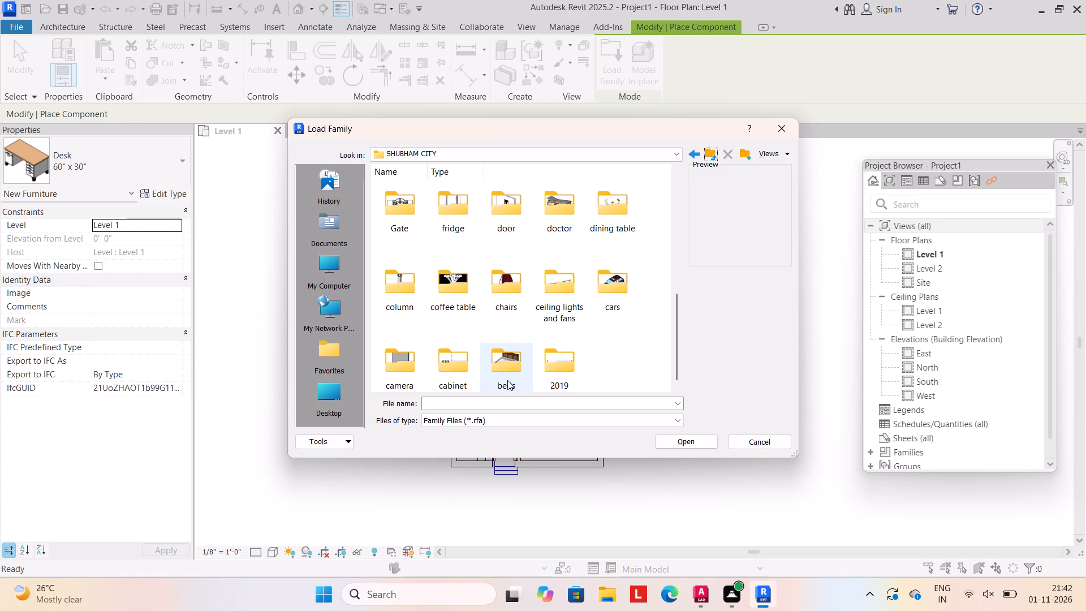
{"action": "double_click", "coordinate": [507, 380]}
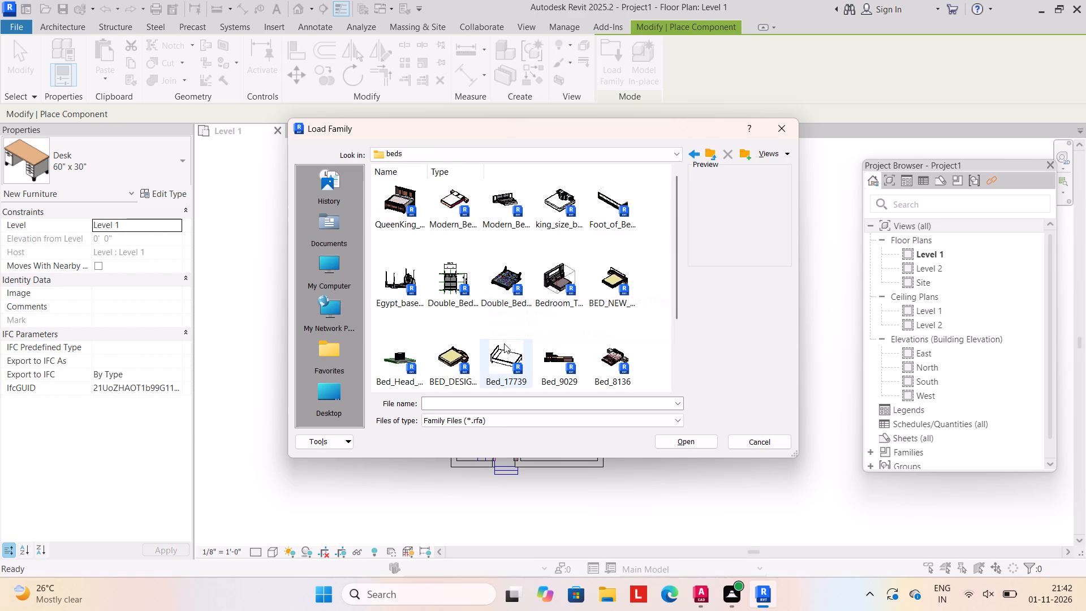
{"action": "left_click", "coordinate": [504, 343]}
{"action": "left_click", "coordinate": [663, 439]}
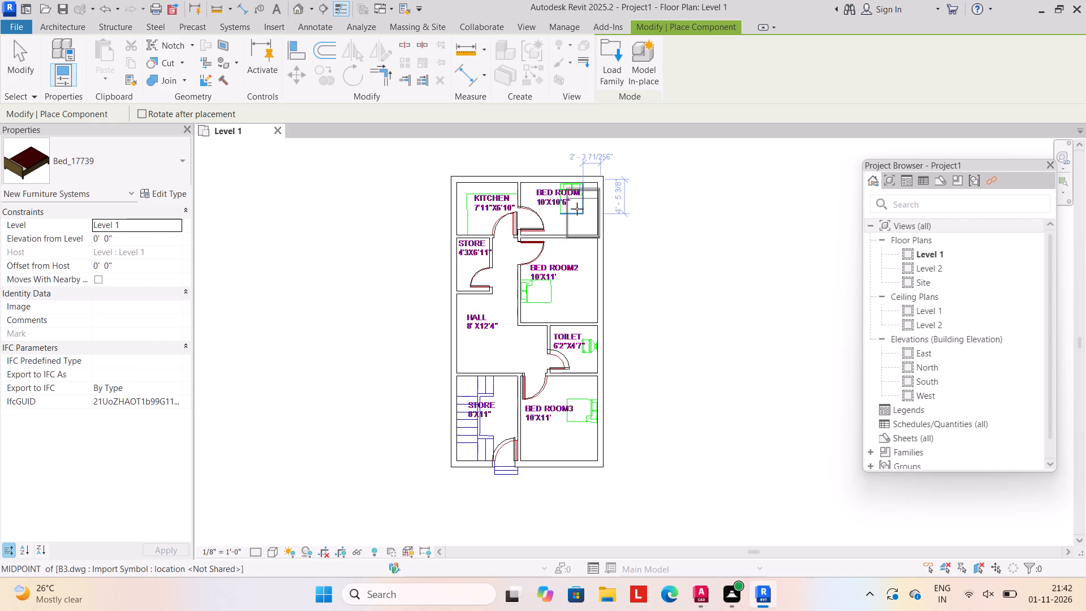
Place a Bed_17739 over the plan's bed symbol in the 10'x10'6" bedroom, about 3'-6" and 4'-0" from the adjoining exterior walls.
{"action": "scroll", "coordinate": [577, 209], "scroll_direction": "up", "scroll_amount": 2}
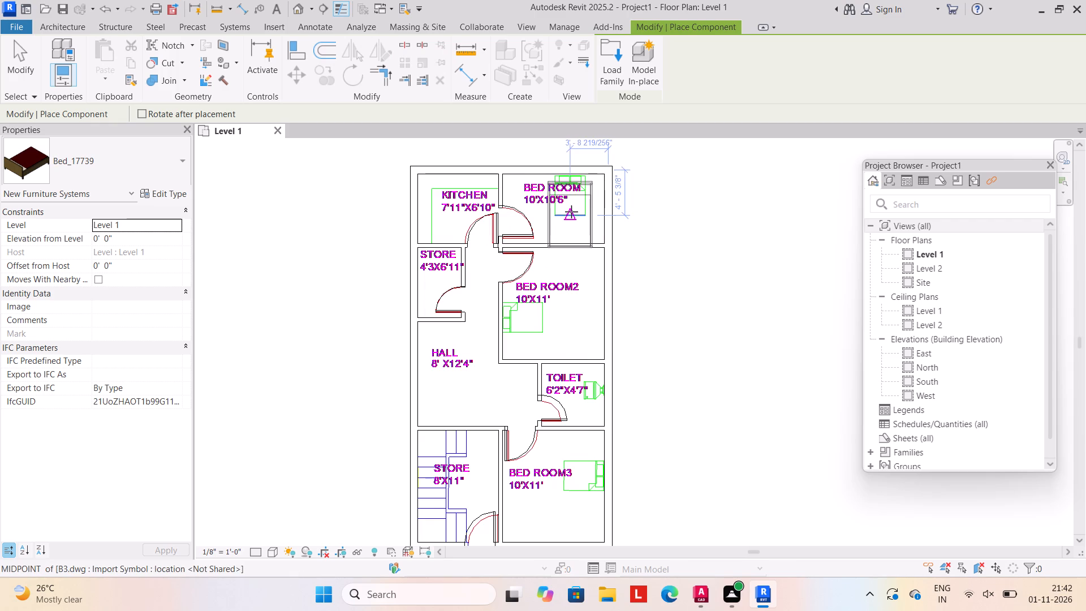
{"action": "scroll", "coordinate": [572, 209], "scroll_direction": "up", "scroll_amount": 3}
{"action": "middle_click_drag", "start_coordinate": [572, 208], "coordinate": [564, 279]}
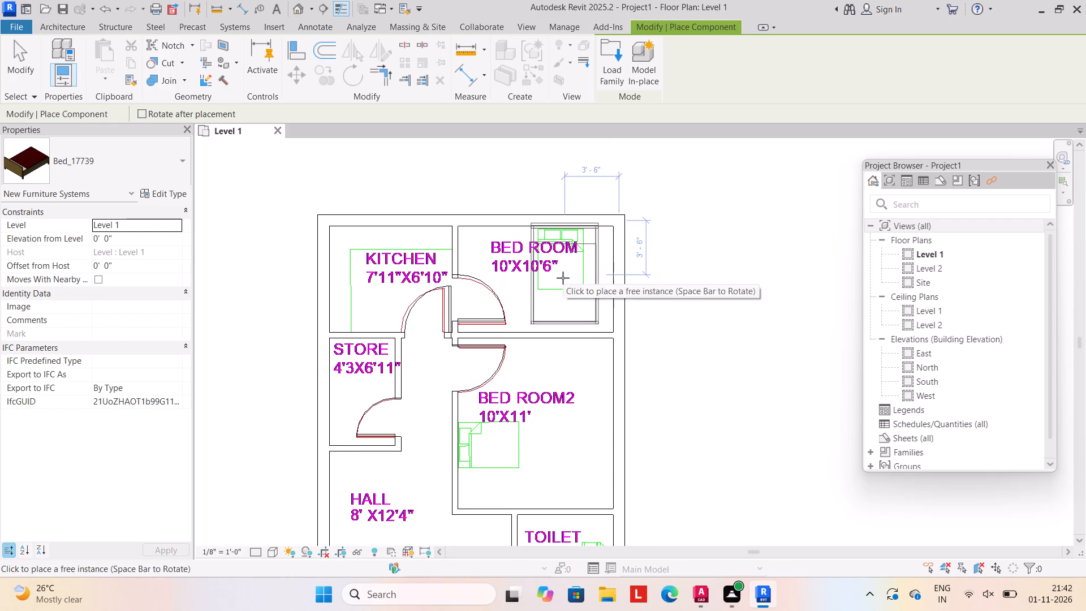
{"action": "left_click", "coordinate": [562, 282]}
Place a second Bed_17739 in BED ROOM2, rotated so its headboard meets the hall-side partition over the plan's bed symbol.
{"action": "scroll", "coordinate": [464, 408], "scroll_direction": "down", "scroll_amount": 3}
{"action": "middle_click_drag", "start_coordinate": [464, 410], "coordinate": [514, 371]}
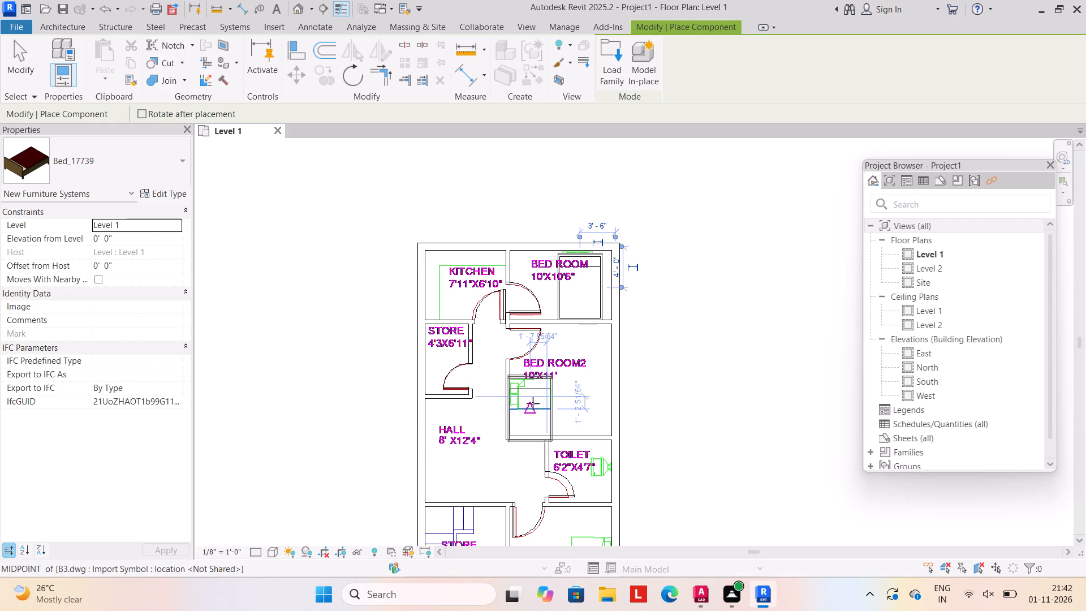
{"action": "key", "text": "space"}
{"action": "key", "text": "space"}
{"action": "key", "text": "space"}
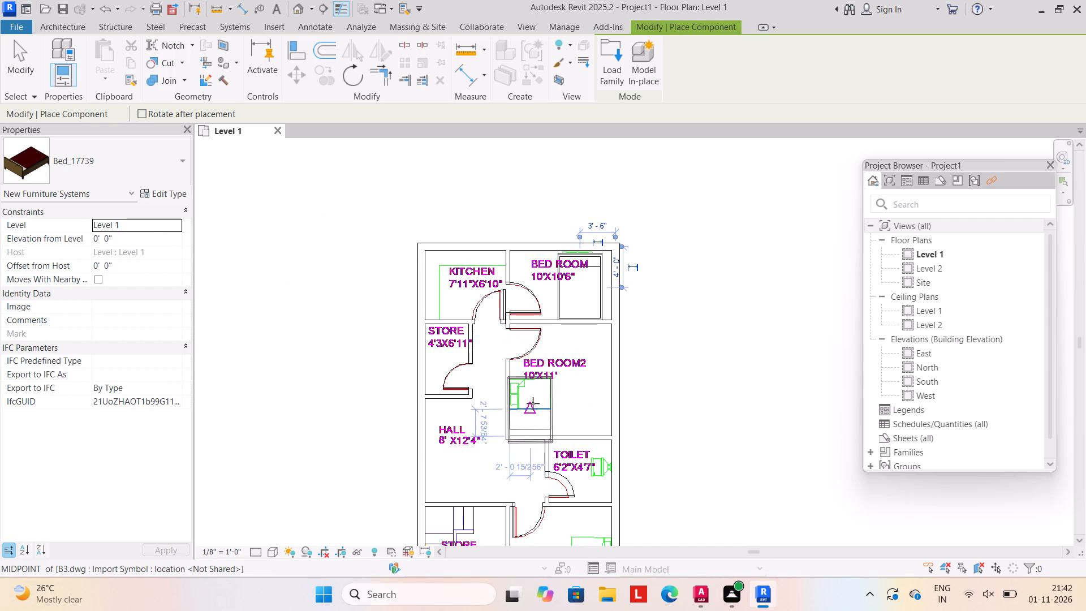
{"action": "key", "text": "space"}
{"action": "key", "text": "space"}
{"action": "key", "text": "space"}
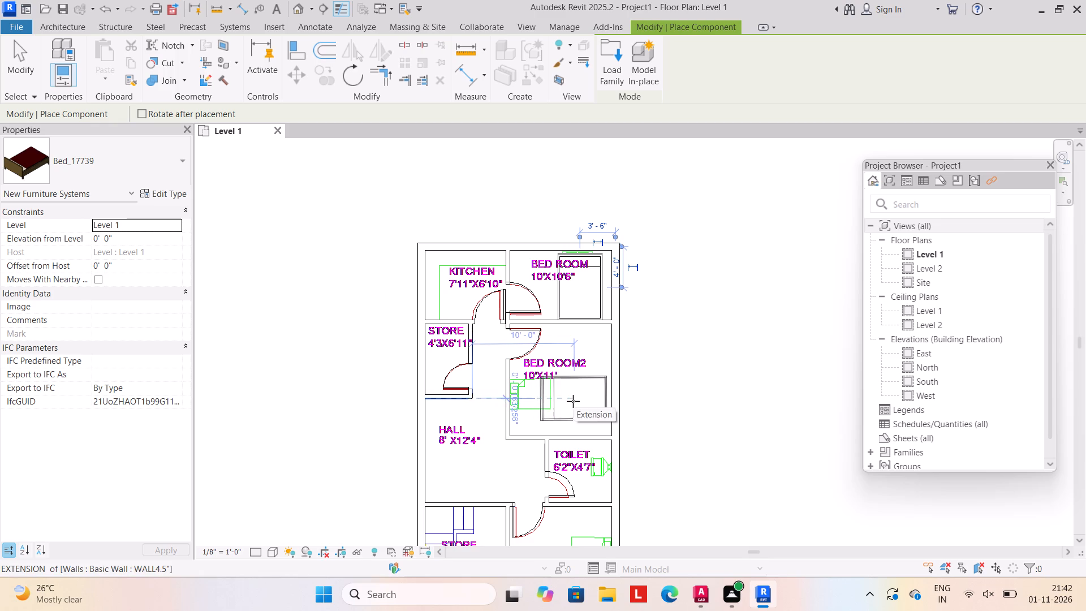
{"action": "scroll", "coordinate": [573, 401], "scroll_direction": "up", "scroll_amount": 2}
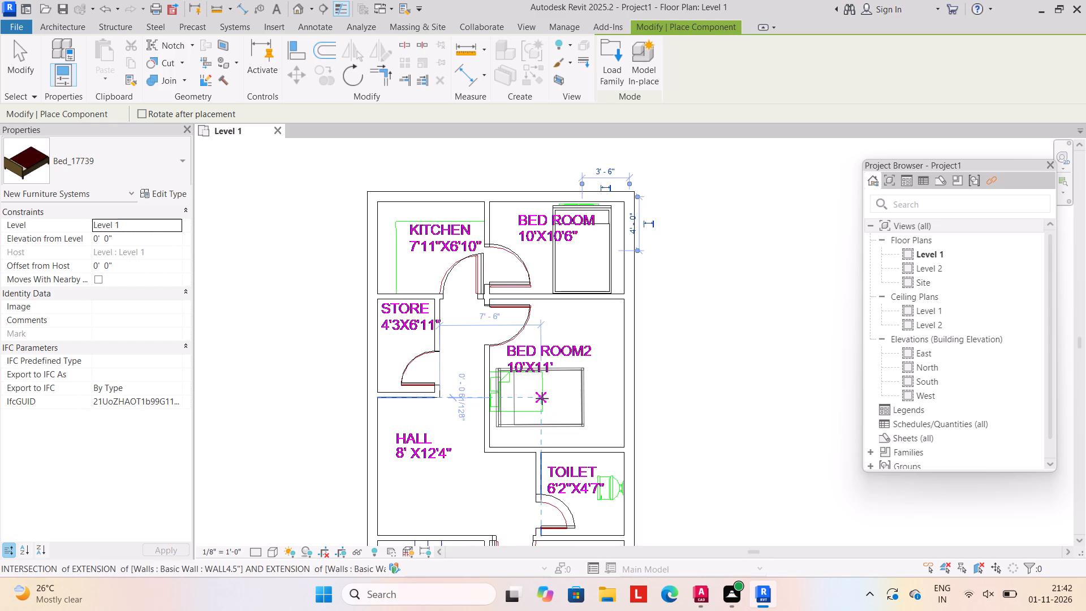
{"action": "left_click", "coordinate": [536, 401]}
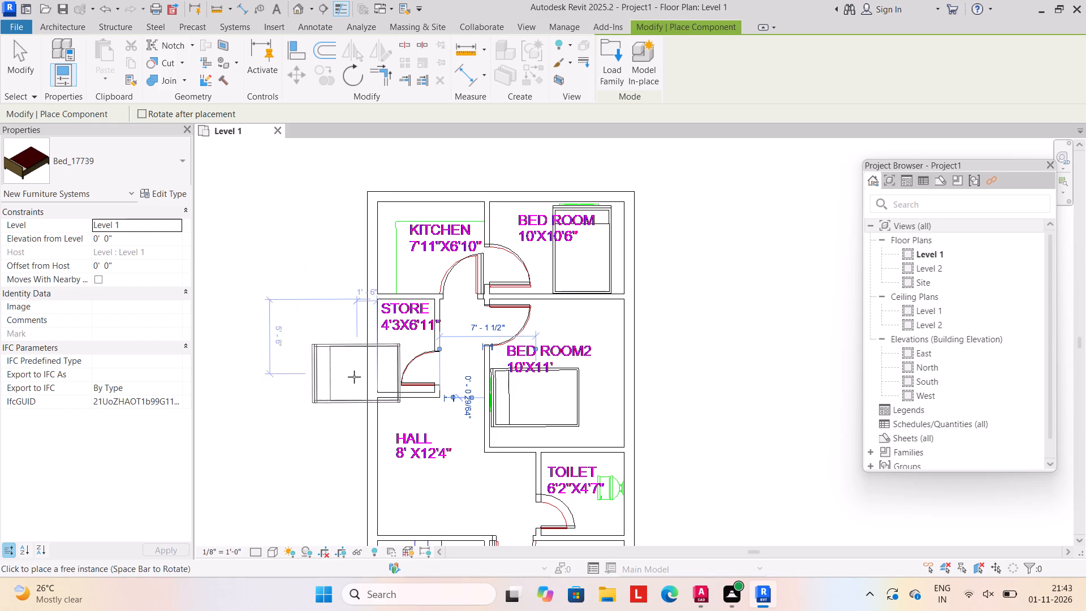
Load the Modern_Toilet_7747 family from the SHUBHAM CITY library's wash basin folder.
{"action": "scroll", "coordinate": [350, 384], "scroll_direction": "down", "scroll_amount": 1}
{"action": "middle_click_drag", "start_coordinate": [347, 382], "coordinate": [393, 342]}
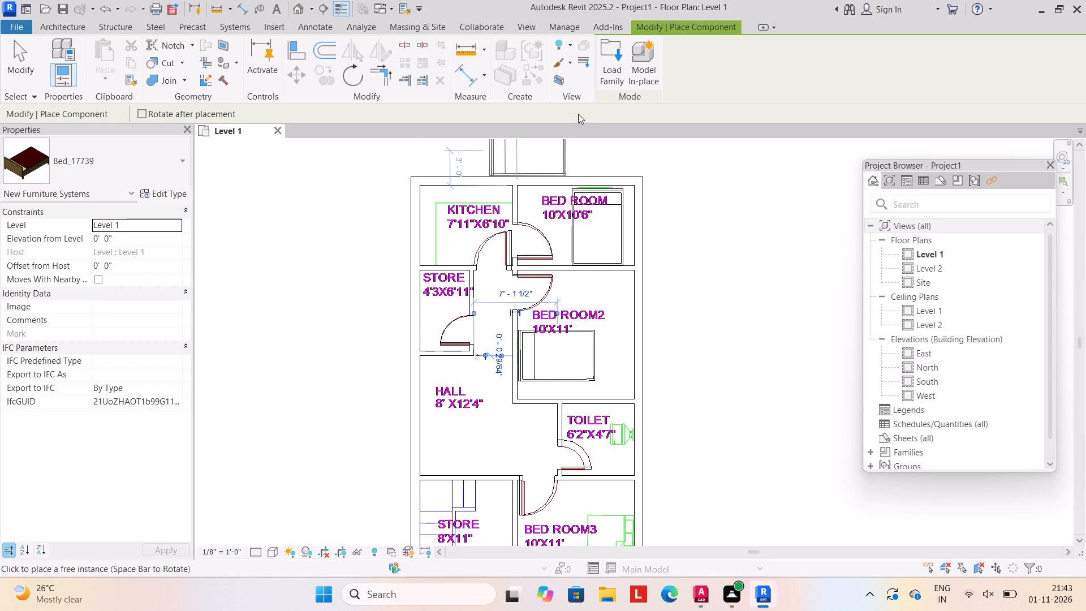
{"action": "left_click", "coordinate": [607, 79]}
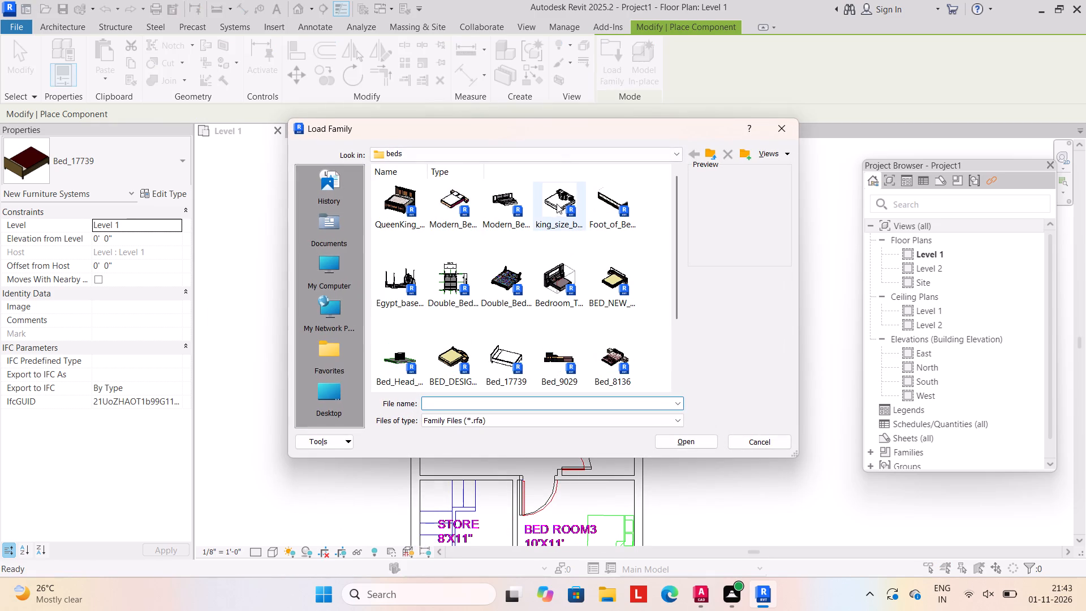
{"action": "scroll", "coordinate": [550, 260], "scroll_direction": "down", "scroll_amount": 4}
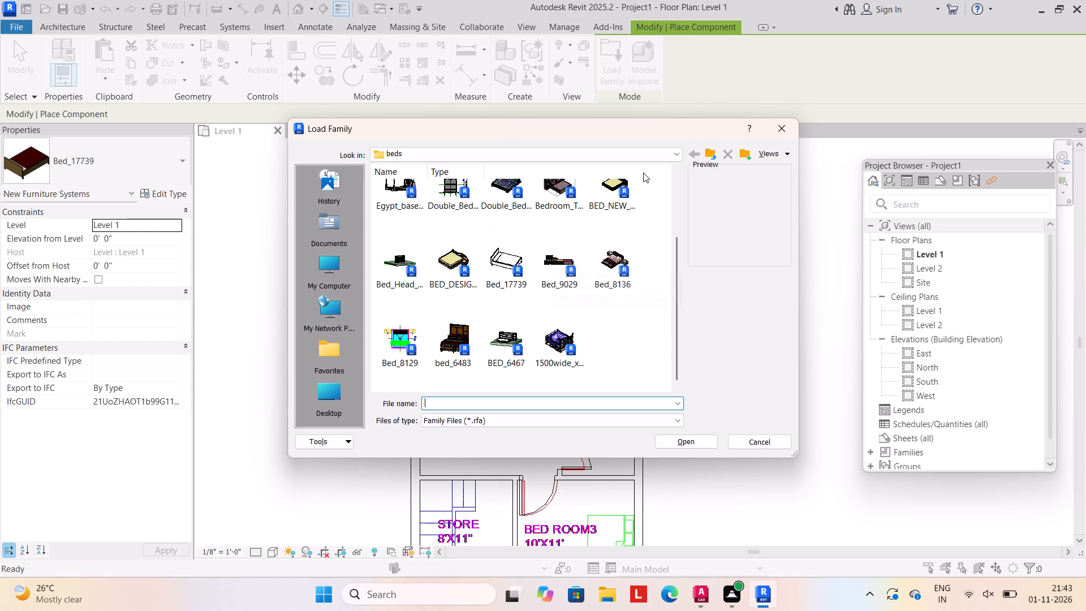
{"action": "left_click", "coordinate": [717, 155]}
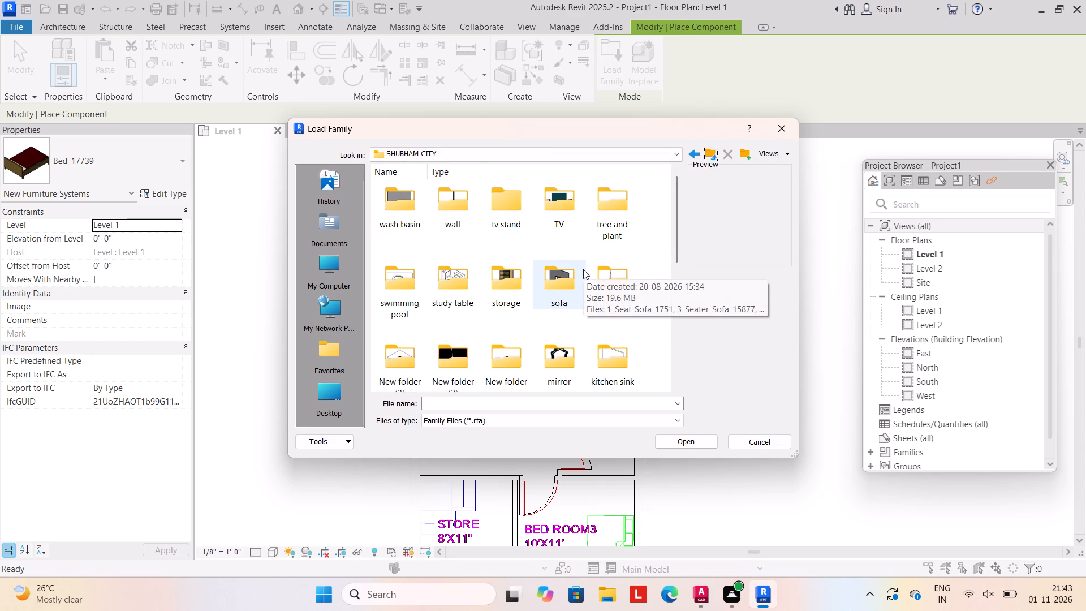
{"action": "scroll", "coordinate": [578, 293], "scroll_direction": "down", "scroll_amount": 4}
{"action": "scroll", "coordinate": [577, 294], "scroll_direction": "up", "scroll_amount": 4}
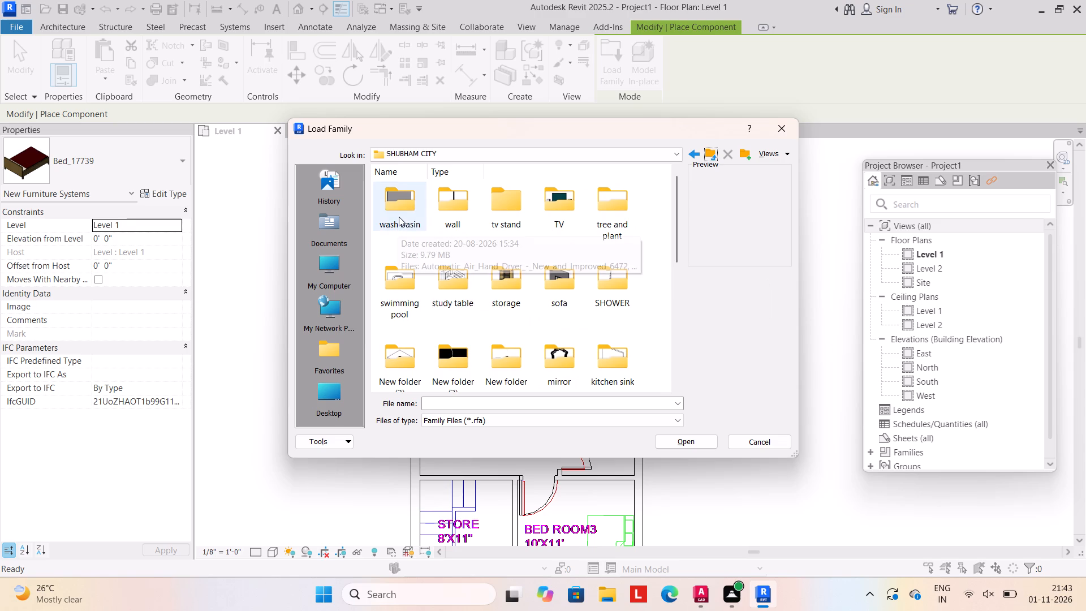
{"action": "double_click", "coordinate": [399, 216]}
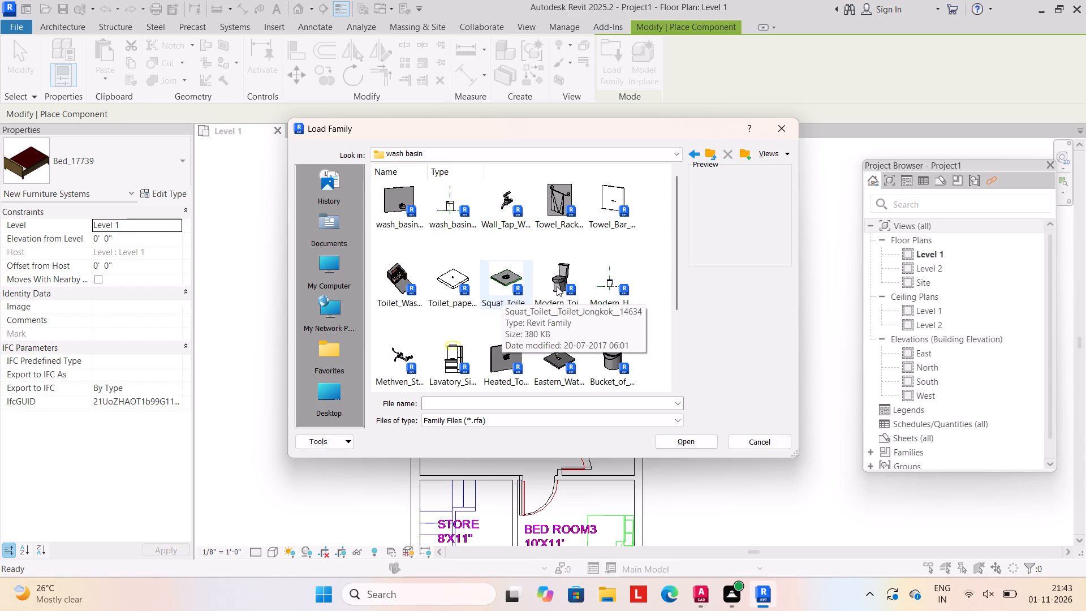
{"action": "left_click", "coordinate": [557, 285]}
{"action": "left_click", "coordinate": [666, 438]}
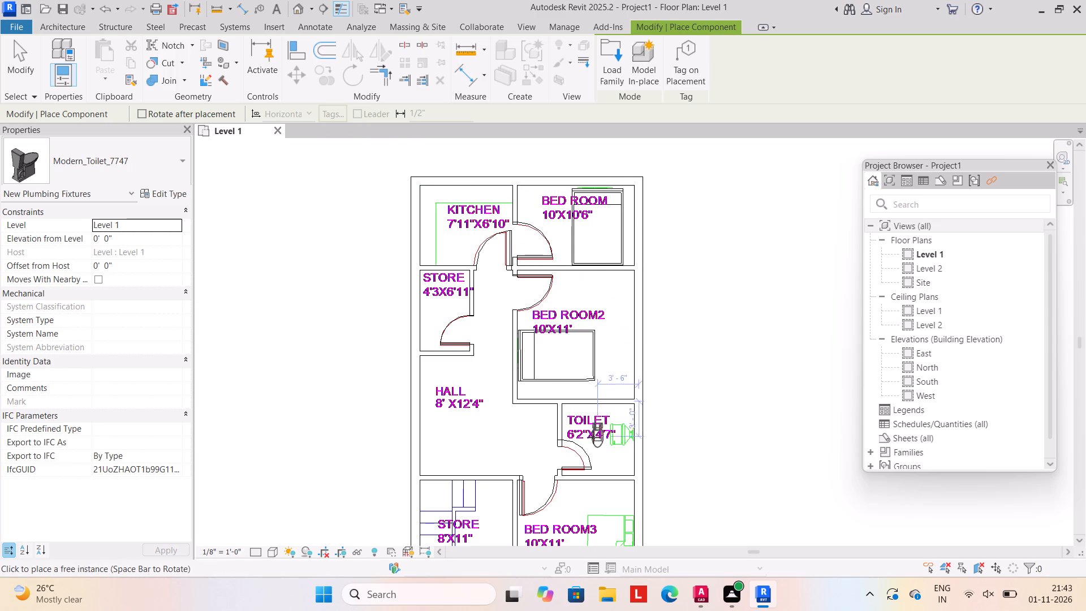
Place the Modern_Toilet_7747 over the plan's WC symbol in the toilet, rotated with its cistern toward the exterior wall, and end placement.
{"action": "key", "text": "space"}
{"action": "key", "text": "space"}
{"action": "key", "text": "space"}
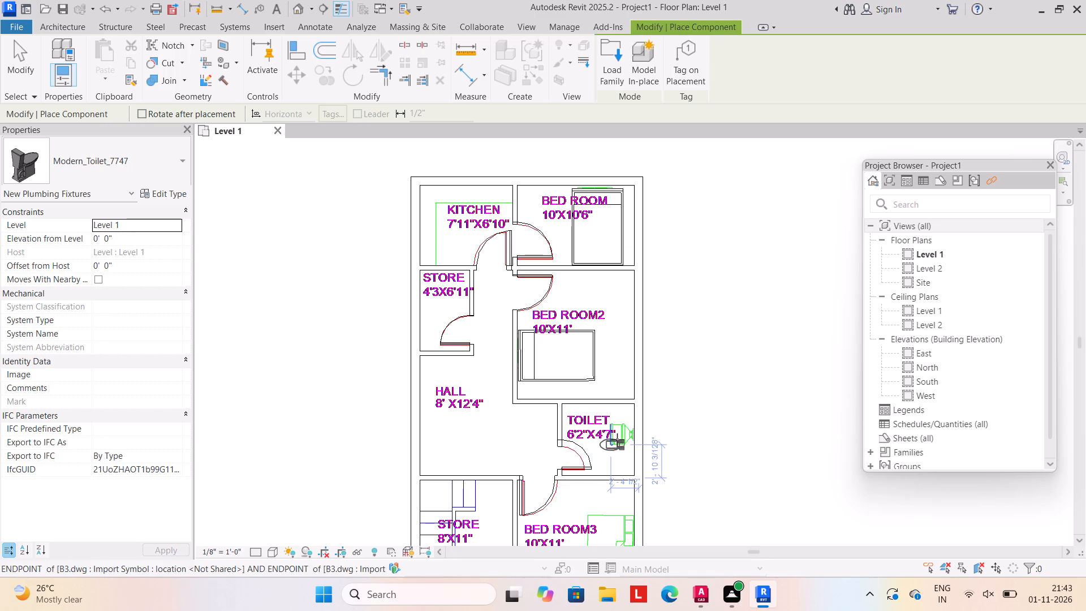
{"action": "left_click", "coordinate": [620, 433]}
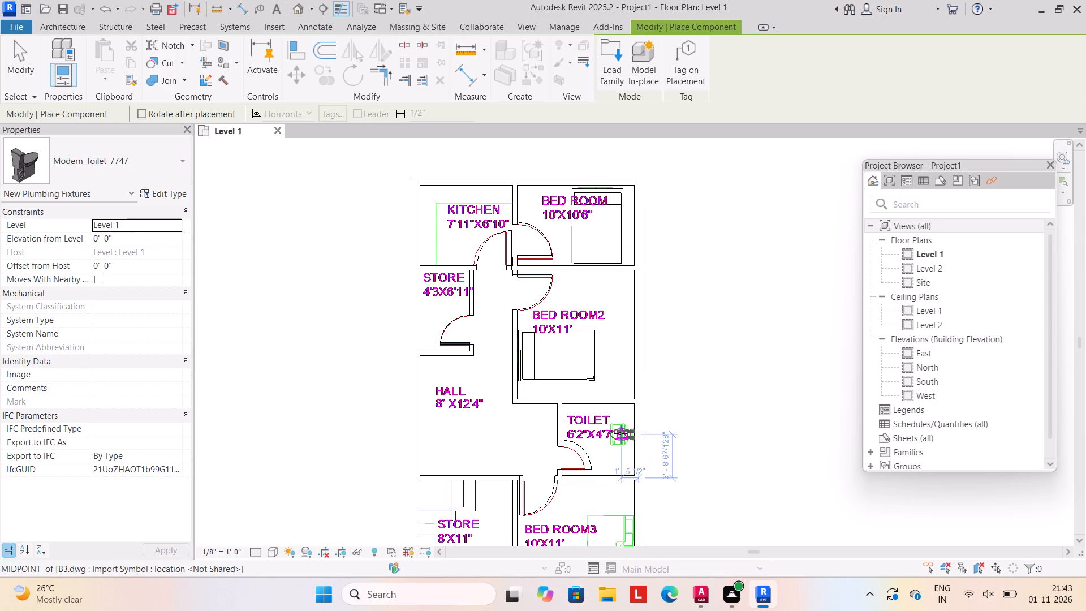
{"action": "scroll", "coordinate": [226, 252], "scroll_direction": "down", "scroll_amount": 3}
{"action": "middle_click_drag", "start_coordinate": [230, 256], "coordinate": [264, 243]}
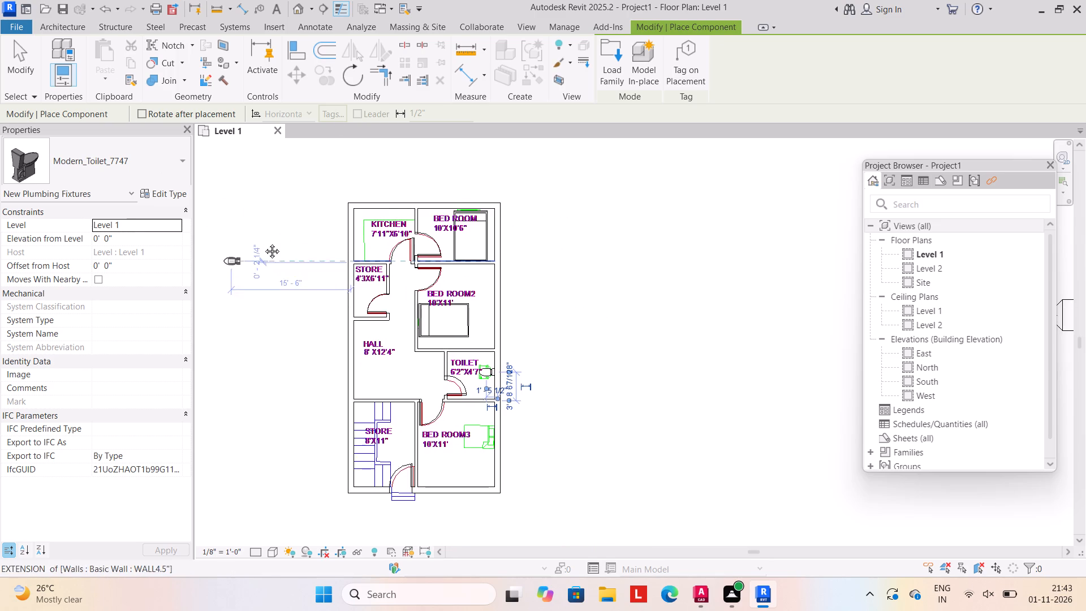
{"action": "middle_click_drag", "start_coordinate": [264, 243], "coordinate": [271, 238]}
{"action": "left_click", "coordinate": [18, 51]}
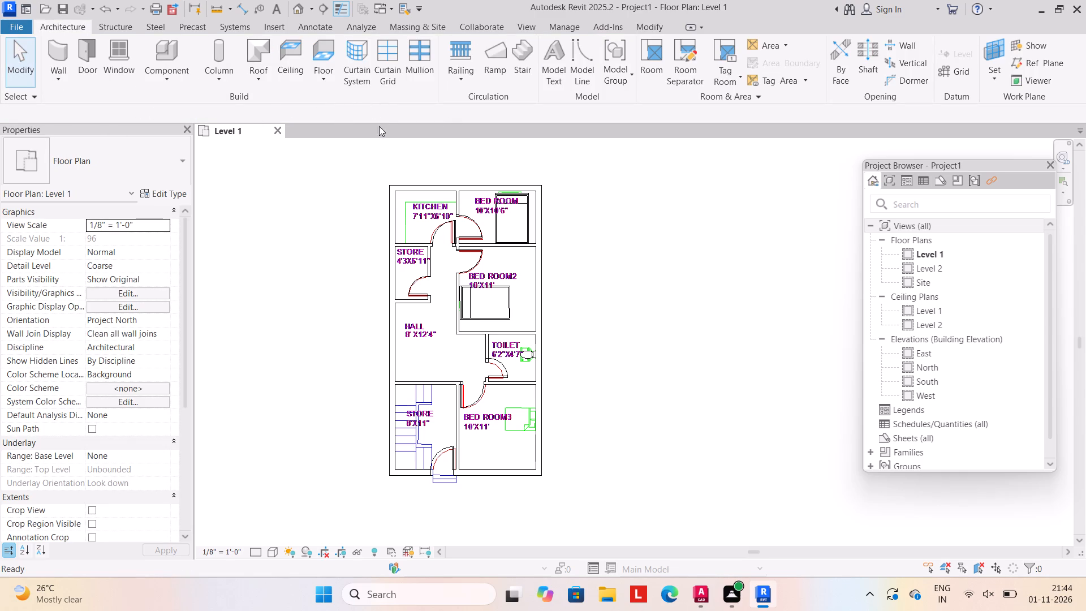
Restart component placement and load the Bed_17739 family again from the SHUBHAM CITY library's beds folder.
{"action": "left_click", "coordinate": [166, 83]}
{"action": "left_click", "coordinate": [166, 103]}
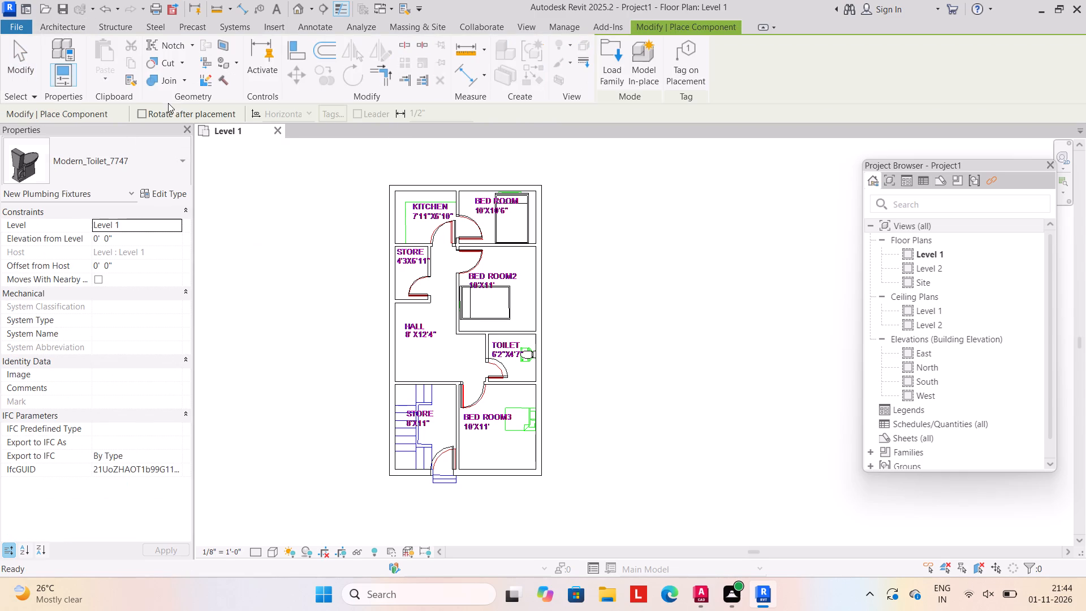
{"action": "left_click", "coordinate": [610, 79]}
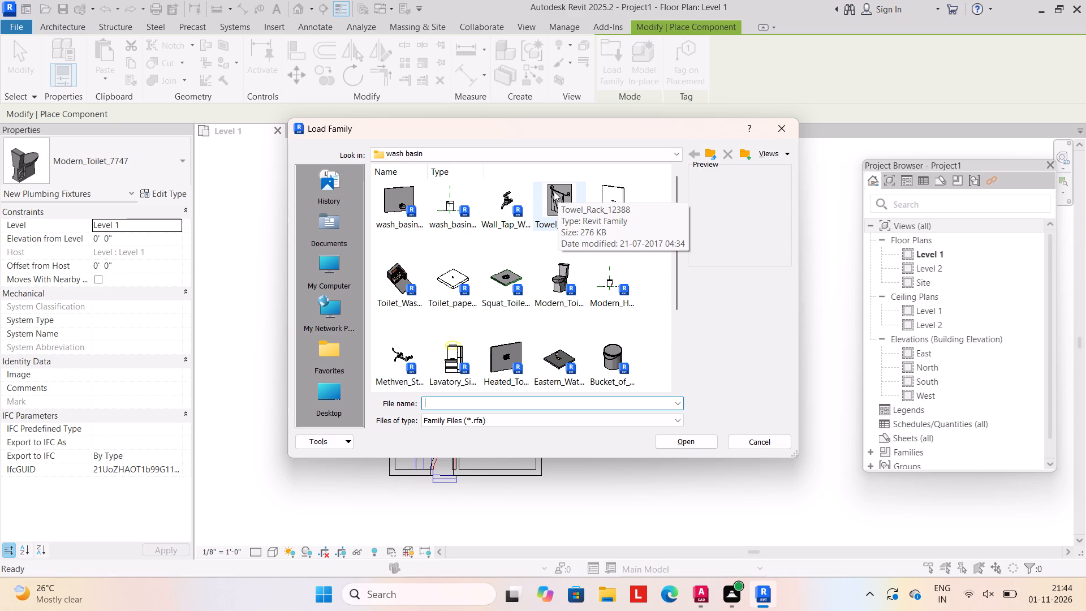
{"action": "scroll", "coordinate": [589, 264], "scroll_direction": "down", "scroll_amount": 9}
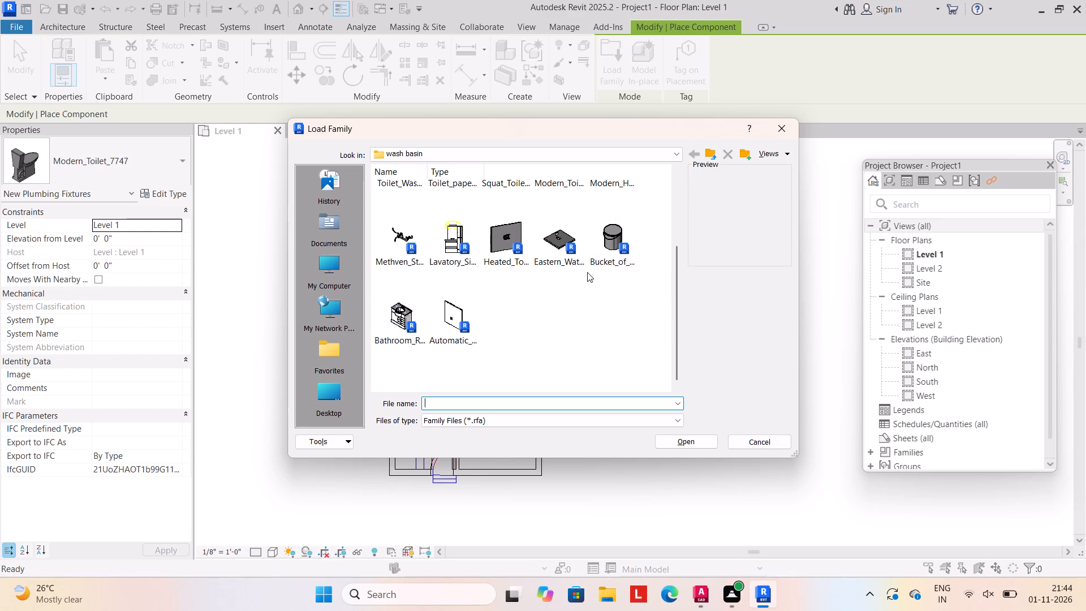
{"action": "scroll", "coordinate": [587, 271], "scroll_direction": "up", "scroll_amount": 2}
{"action": "left_click", "coordinate": [707, 152]}
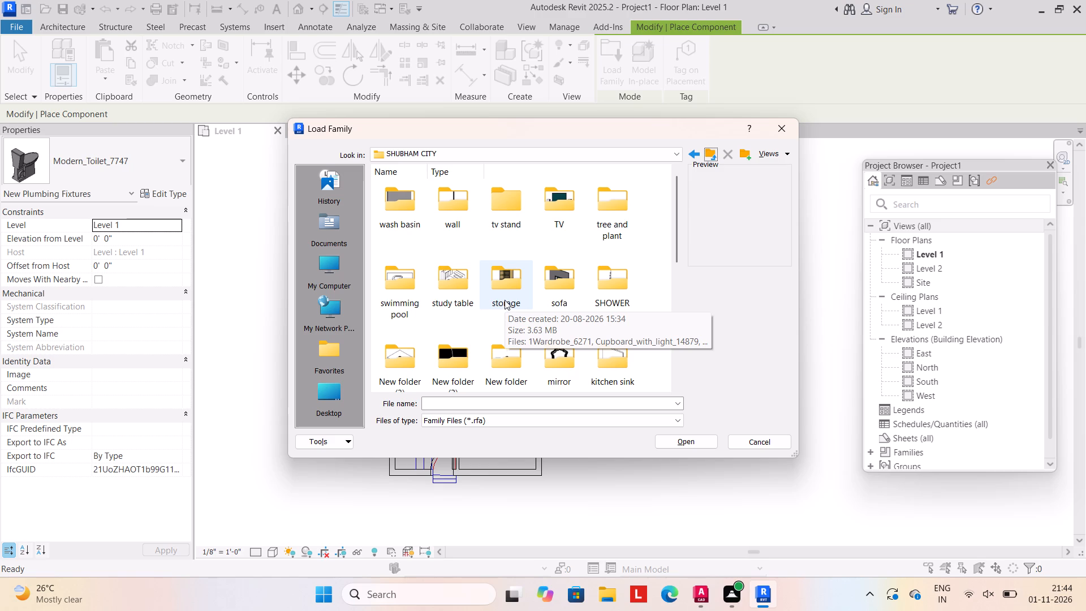
{"action": "scroll", "coordinate": [505, 300], "scroll_direction": "down", "scroll_amount": 4}
{"action": "scroll", "coordinate": [505, 300], "scroll_direction": "up", "scroll_amount": 2}
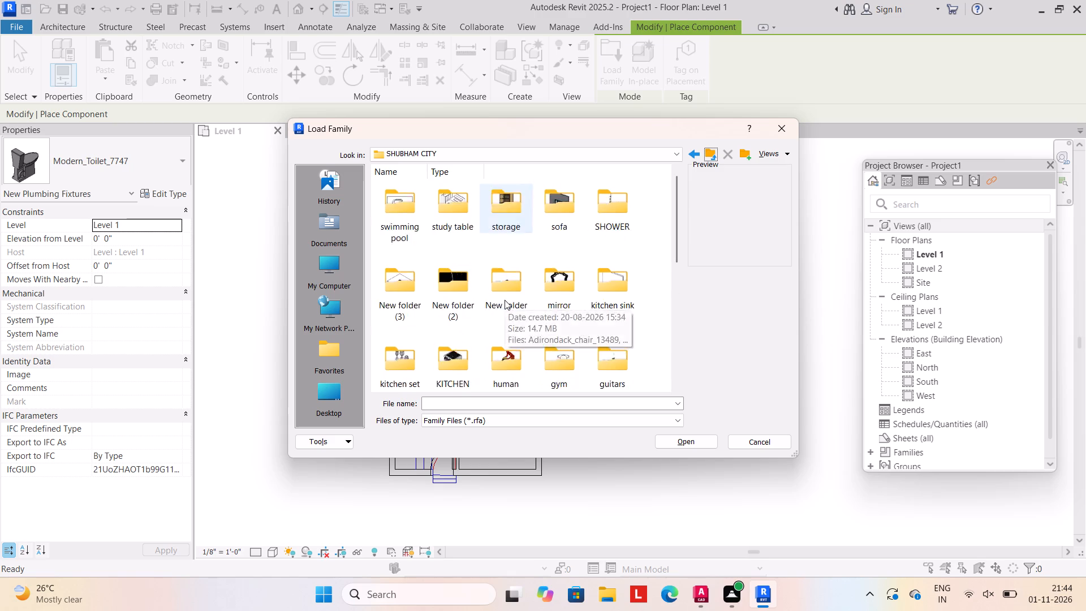
{"action": "scroll", "coordinate": [505, 300], "scroll_direction": "up", "scroll_amount": 2}
{"action": "scroll", "coordinate": [462, 244], "scroll_direction": "up", "scroll_amount": 3}
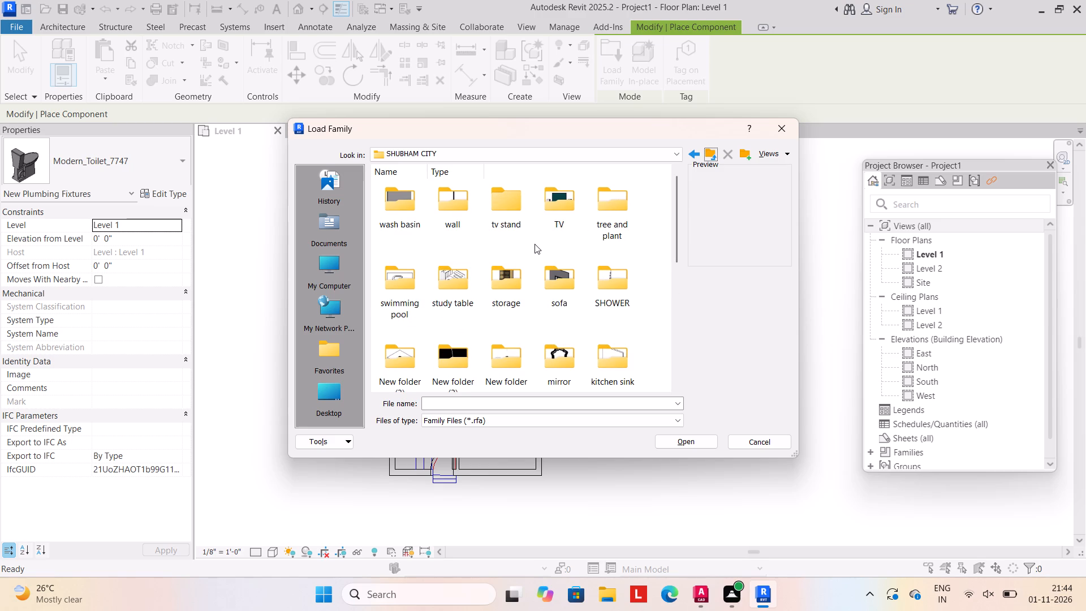
{"action": "scroll", "coordinate": [539, 242], "scroll_direction": "up", "scroll_amount": 2}
{"action": "scroll", "coordinate": [538, 247], "scroll_direction": "down", "scroll_amount": 4}
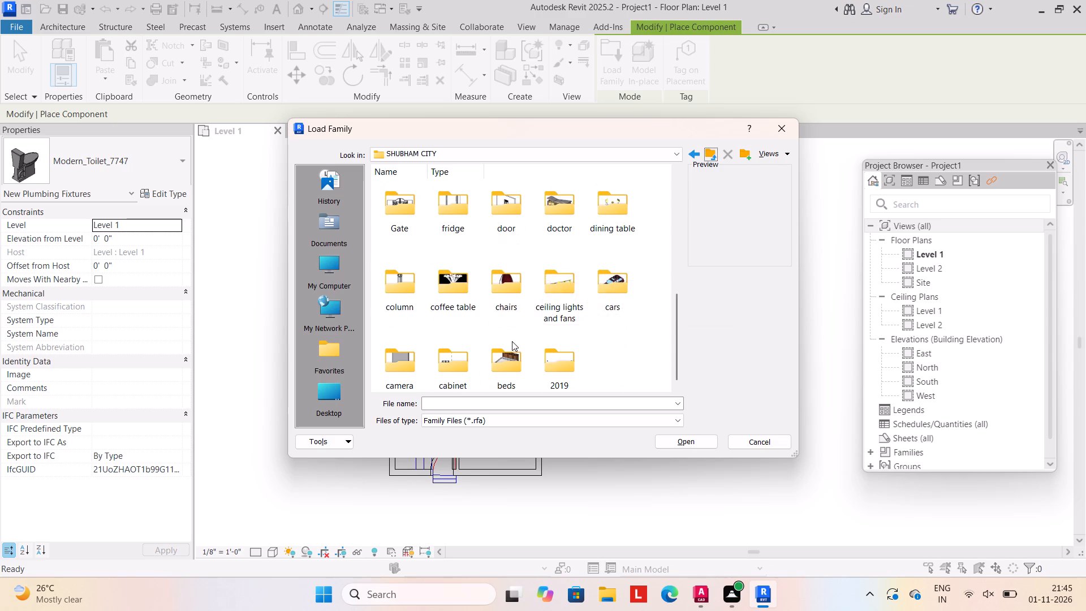
{"action": "double_click", "coordinate": [507, 352]}
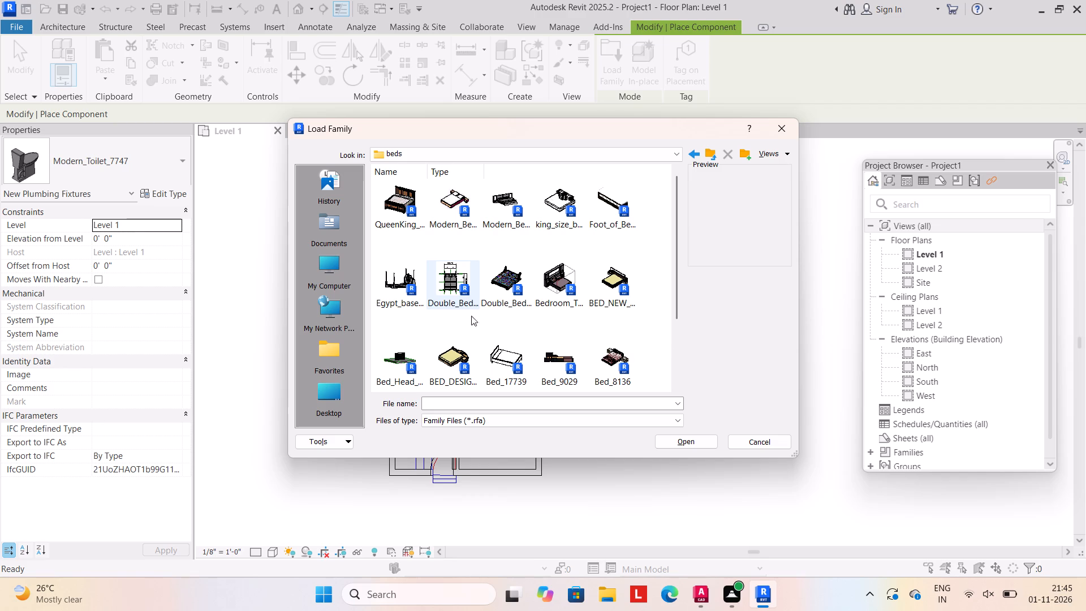
{"action": "left_click", "coordinate": [496, 353]}
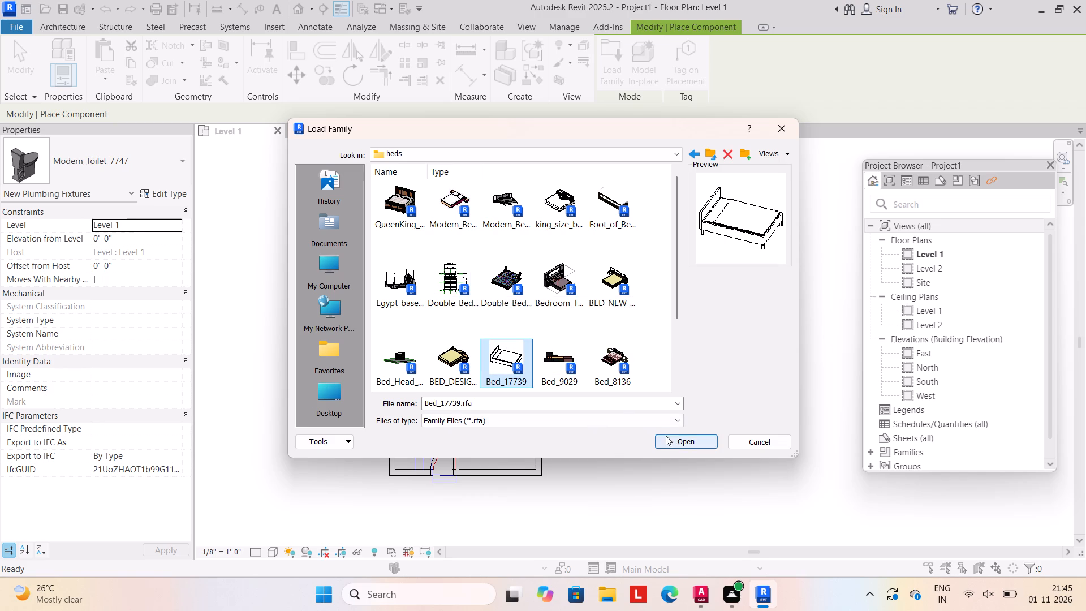
{"action": "left_click", "coordinate": [671, 438]}
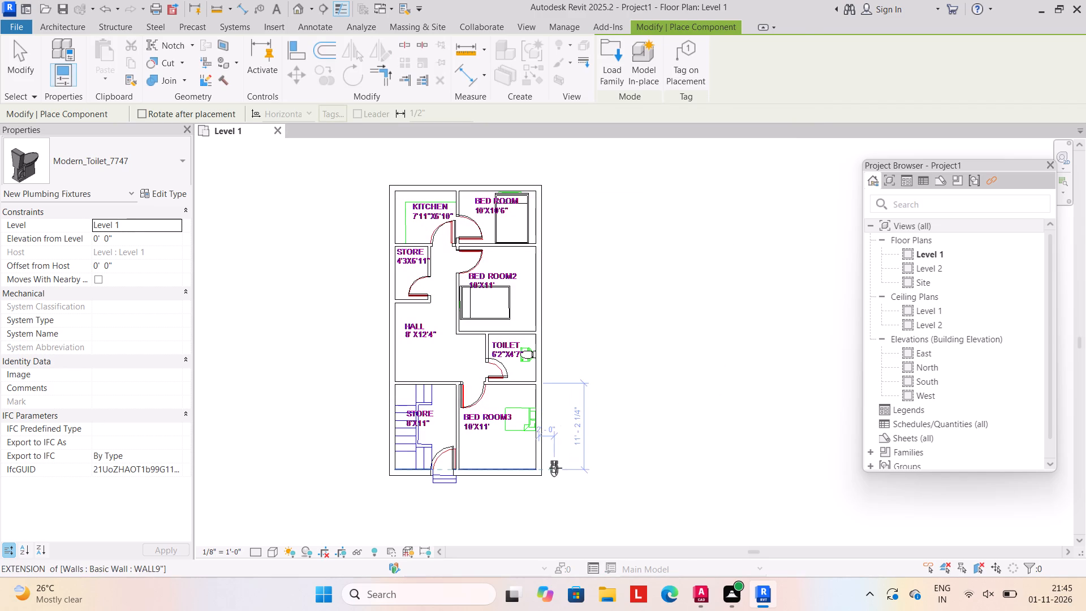
Place a Bed_17739 in BED ROOM3, rotated so its headboard meets the exterior wall over the plan's bed symbol, and end placement.
{"action": "left_click", "coordinate": [174, 156]}
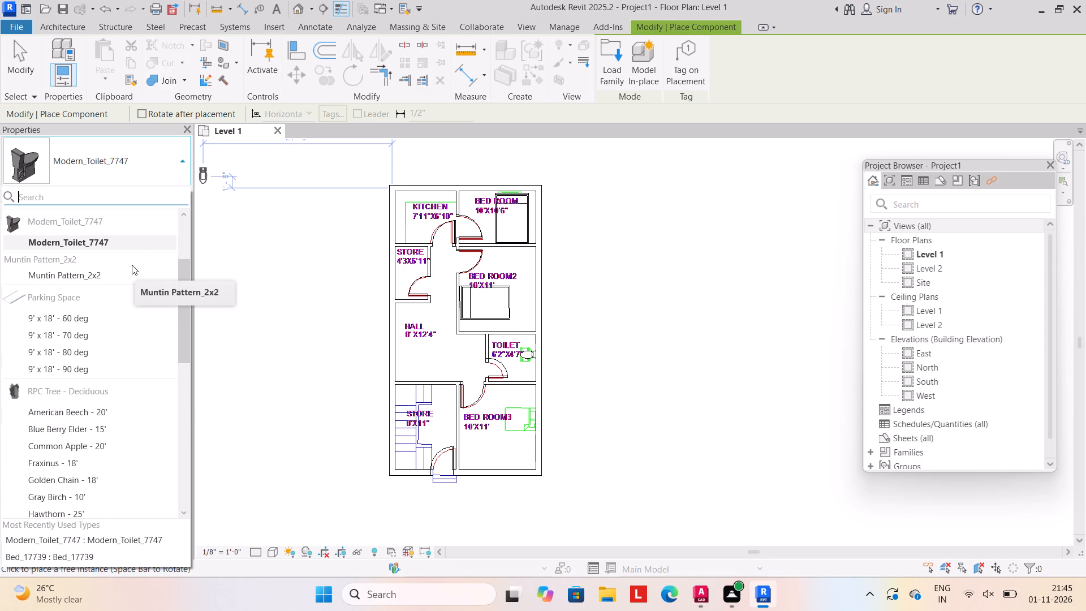
{"action": "scroll", "coordinate": [110, 267], "scroll_direction": "up", "scroll_amount": 7}
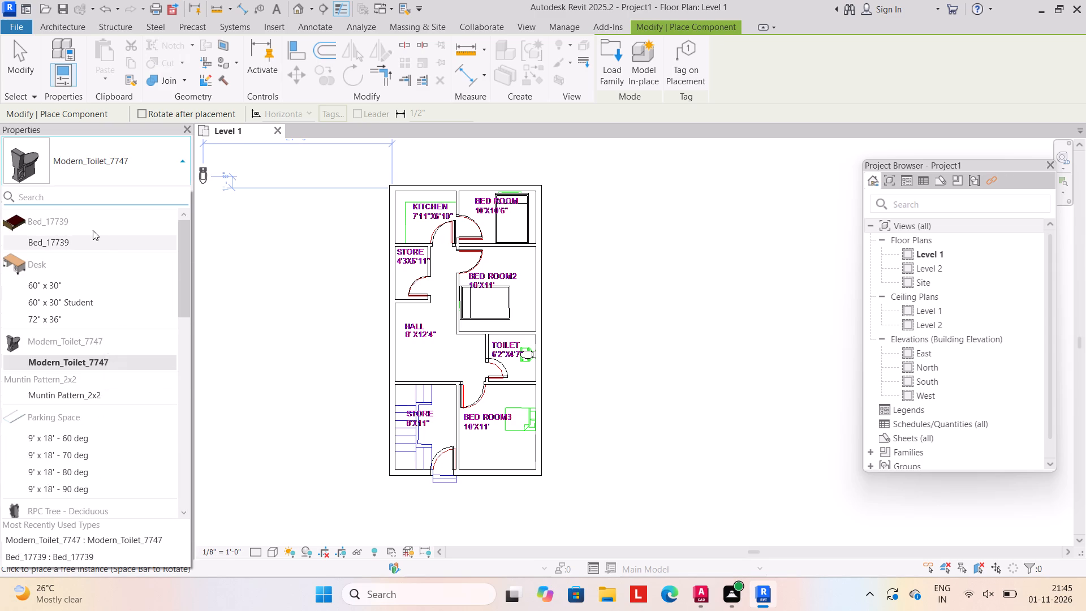
{"action": "left_click", "coordinate": [92, 224]}
{"action": "left_click", "coordinate": [100, 246]}
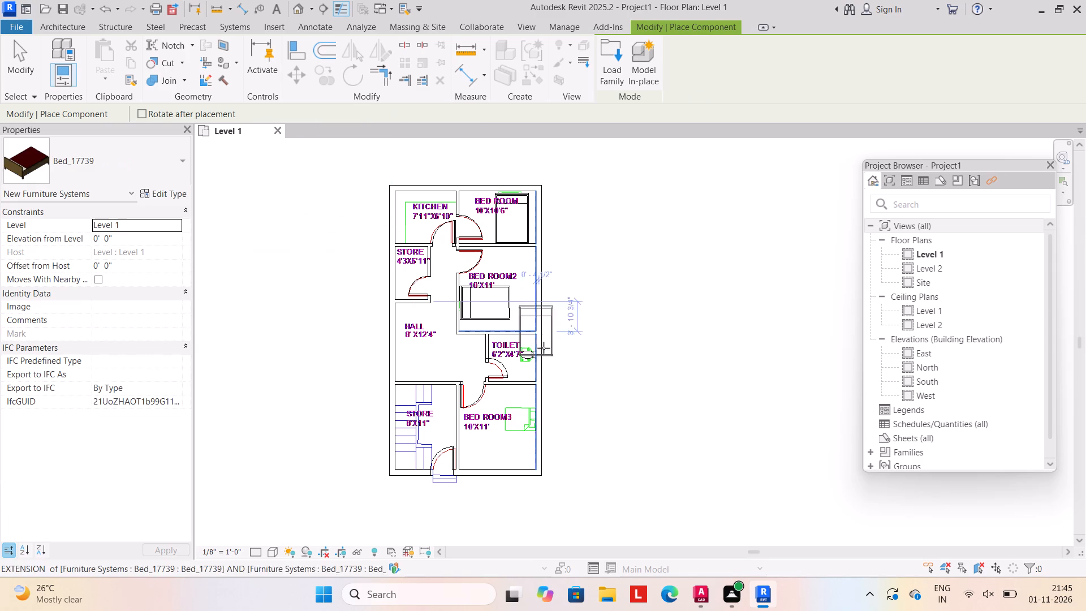
{"action": "key", "text": "space"}
{"action": "key", "text": "space"}
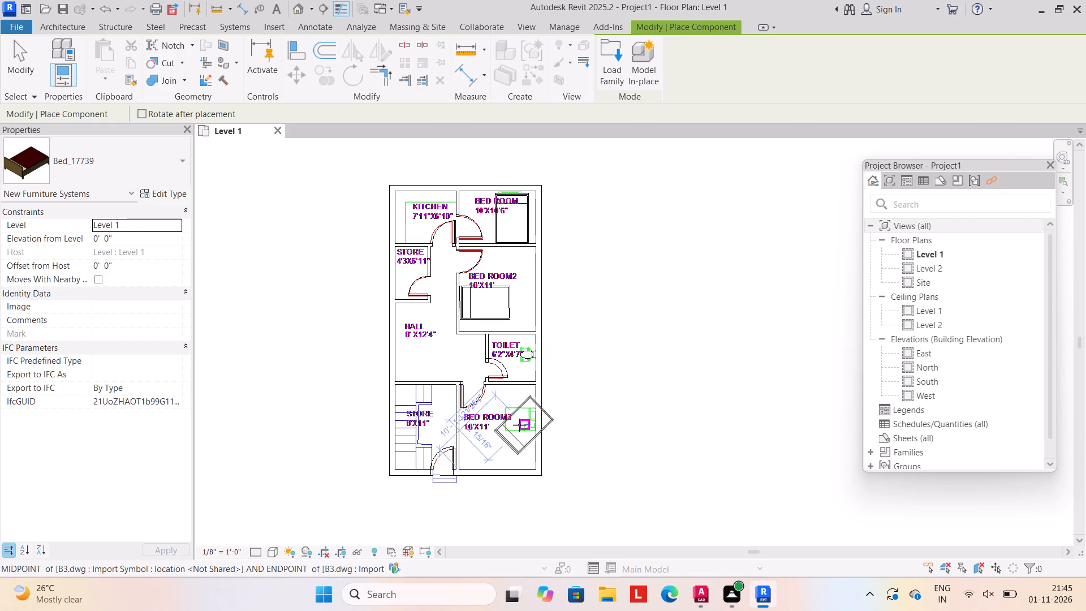
{"action": "key", "text": "space"}
{"action": "key", "text": "space"}
{"action": "key", "text": "space"}
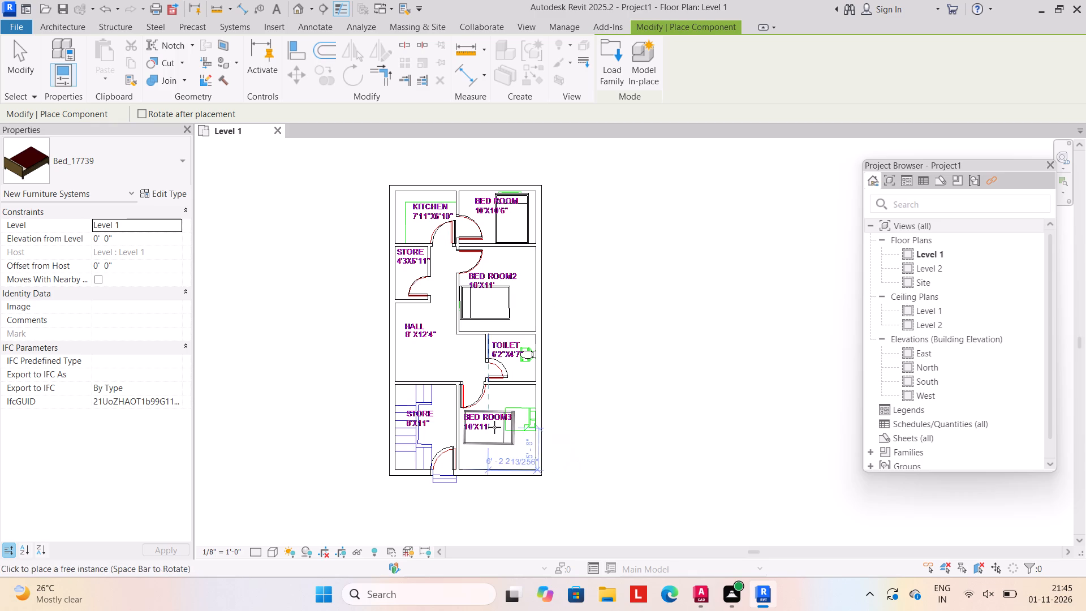
{"action": "scroll", "coordinate": [506, 423], "scroll_direction": "up", "scroll_amount": 3}
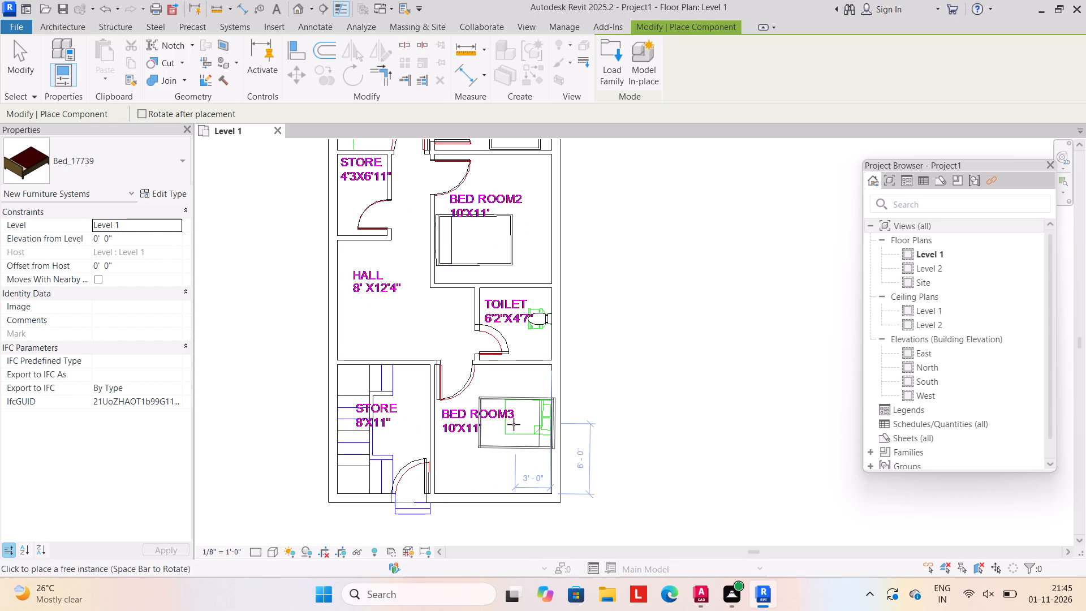
{"action": "scroll", "coordinate": [514, 424], "scroll_direction": "up", "scroll_amount": 5}
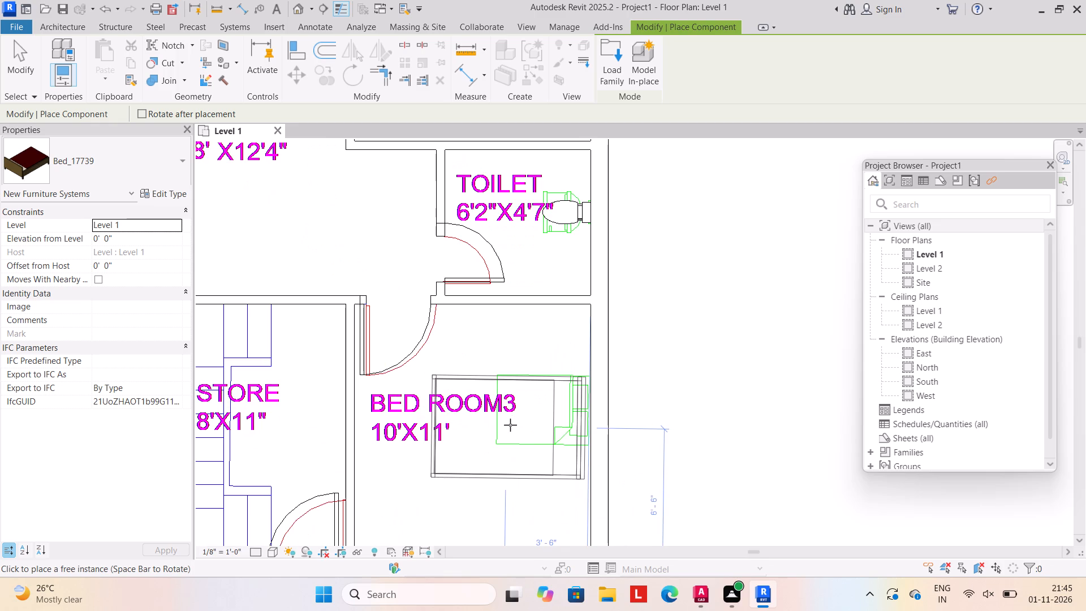
{"action": "left_click", "coordinate": [510, 425]}
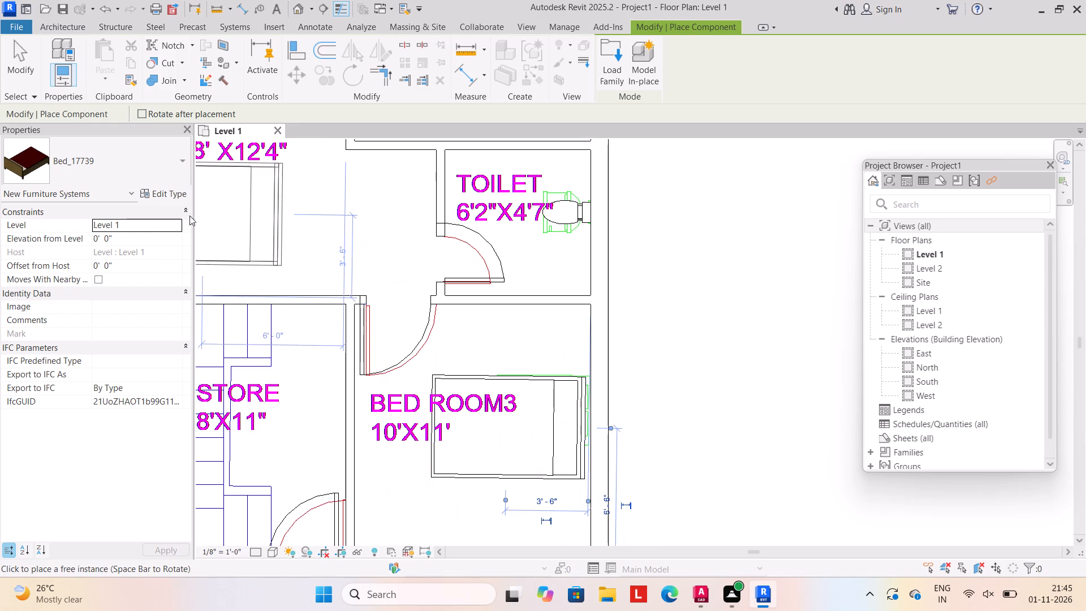
{"action": "left_click", "coordinate": [6, 50]}
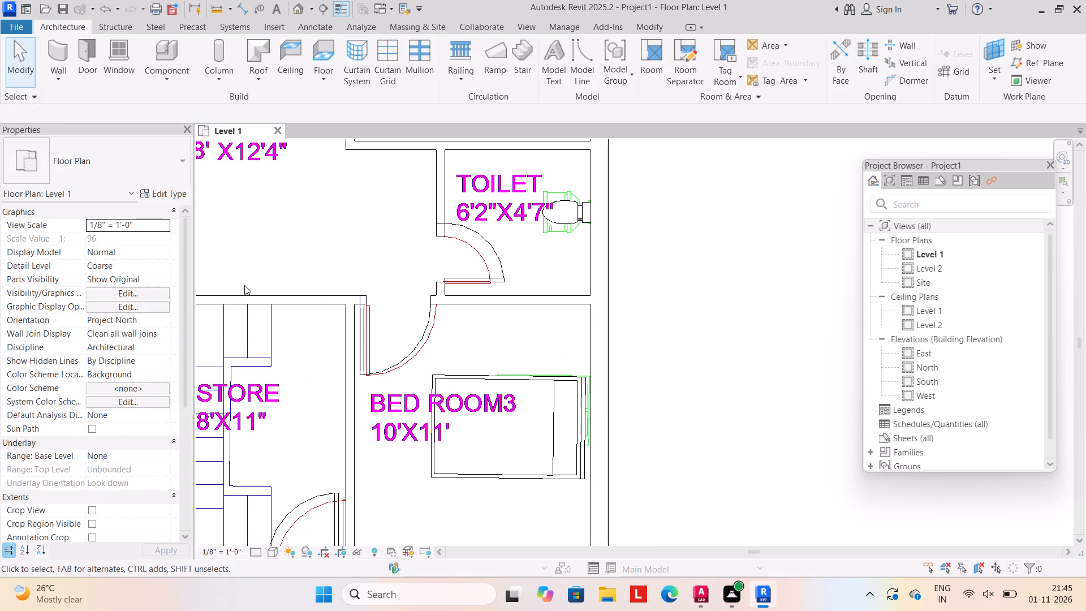
Place Fixed 16" x 24" windows in the exterior walls of the toilet and the small store beside the kitchen.
{"action": "scroll", "coordinate": [249, 294], "scroll_direction": "down", "scroll_amount": 6}
{"action": "middle_click_drag", "start_coordinate": [265, 335], "coordinate": [346, 344]}
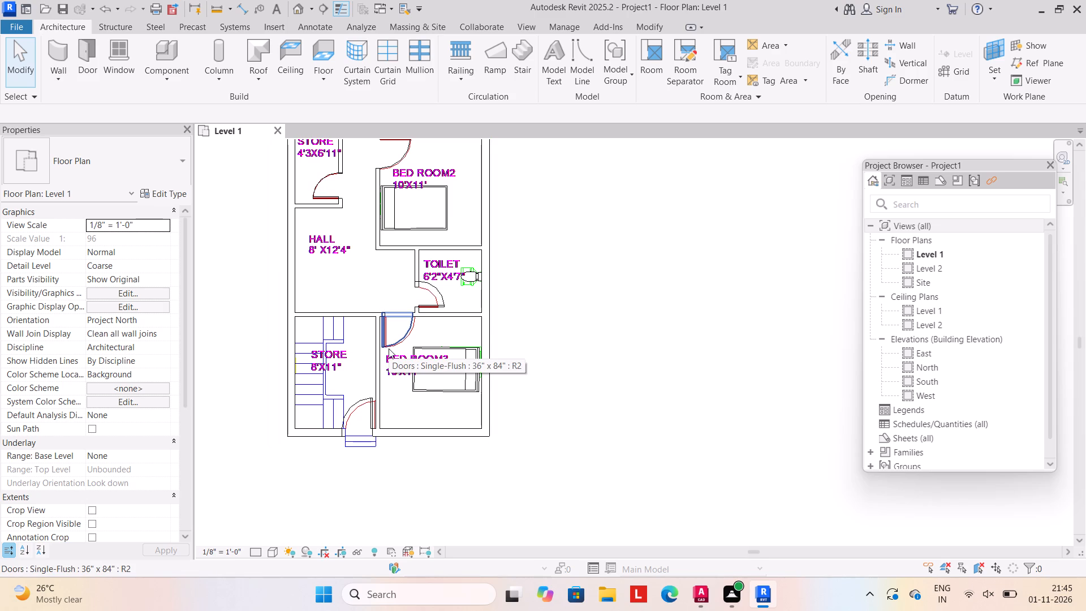
{"action": "scroll", "coordinate": [411, 376], "scroll_direction": "down", "scroll_amount": 3}
{"action": "middle_click_drag", "start_coordinate": [411, 376], "coordinate": [458, 387]}
{"action": "left_click", "coordinate": [124, 59]}
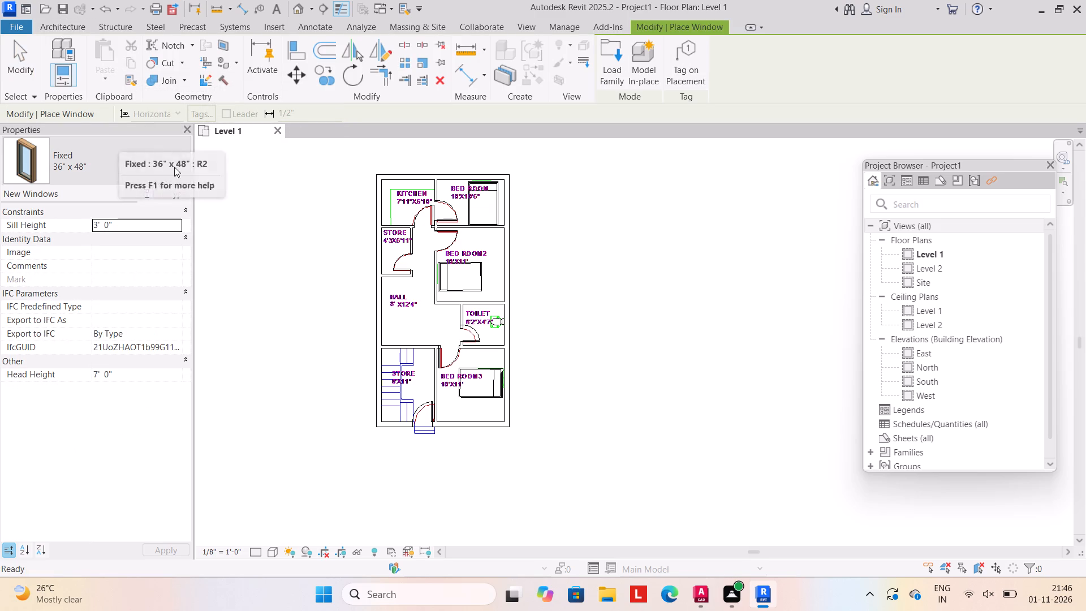
{"action": "left_click", "coordinate": [186, 156]}
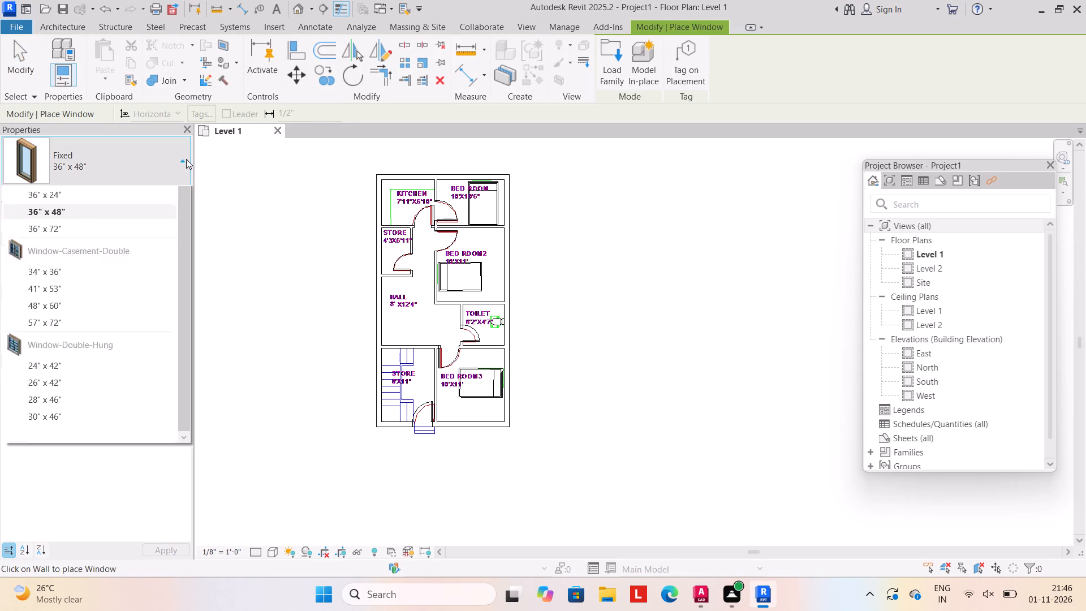
{"action": "left_click", "coordinate": [146, 219]}
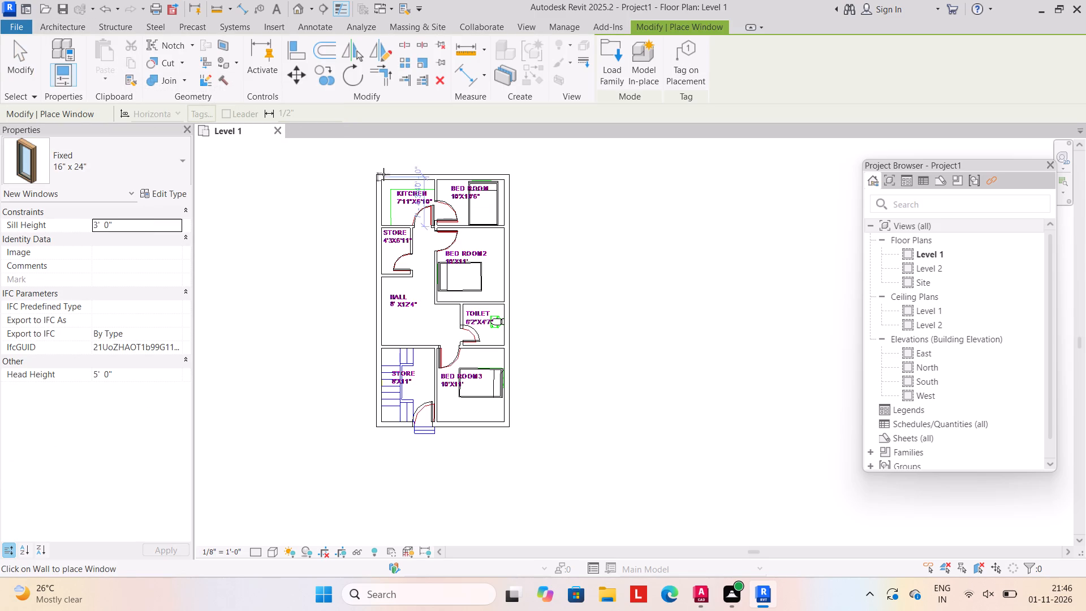
{"action": "left_click", "coordinate": [511, 319]}
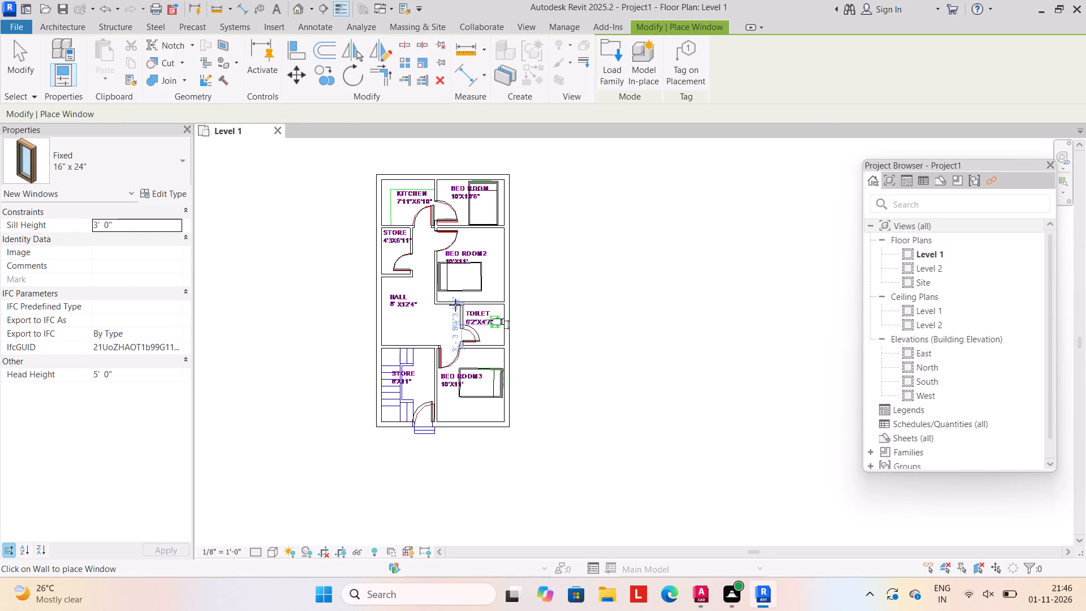
{"action": "left_click", "coordinate": [376, 248]}
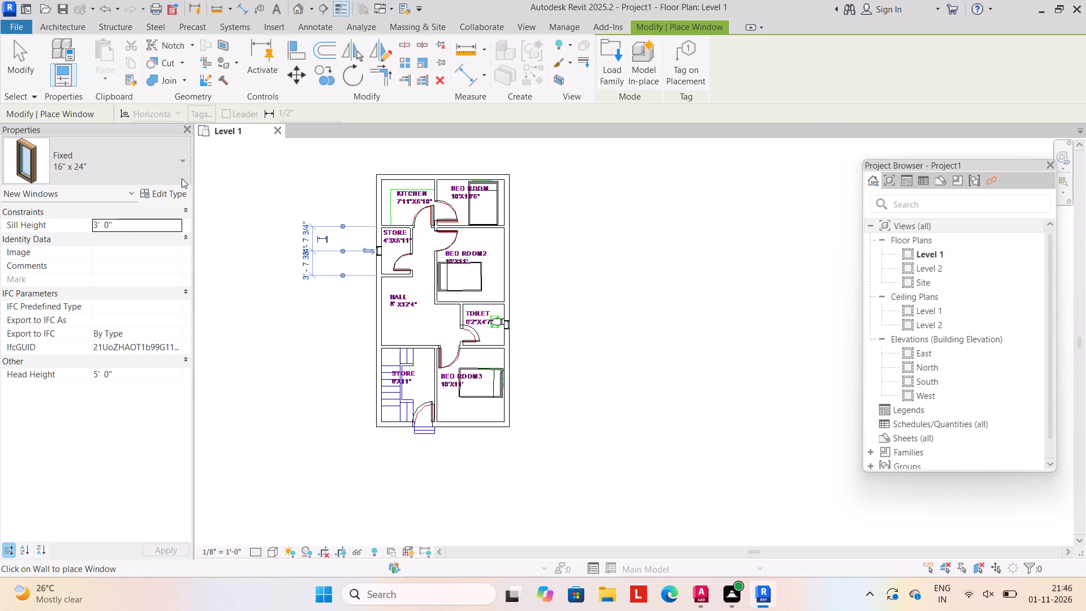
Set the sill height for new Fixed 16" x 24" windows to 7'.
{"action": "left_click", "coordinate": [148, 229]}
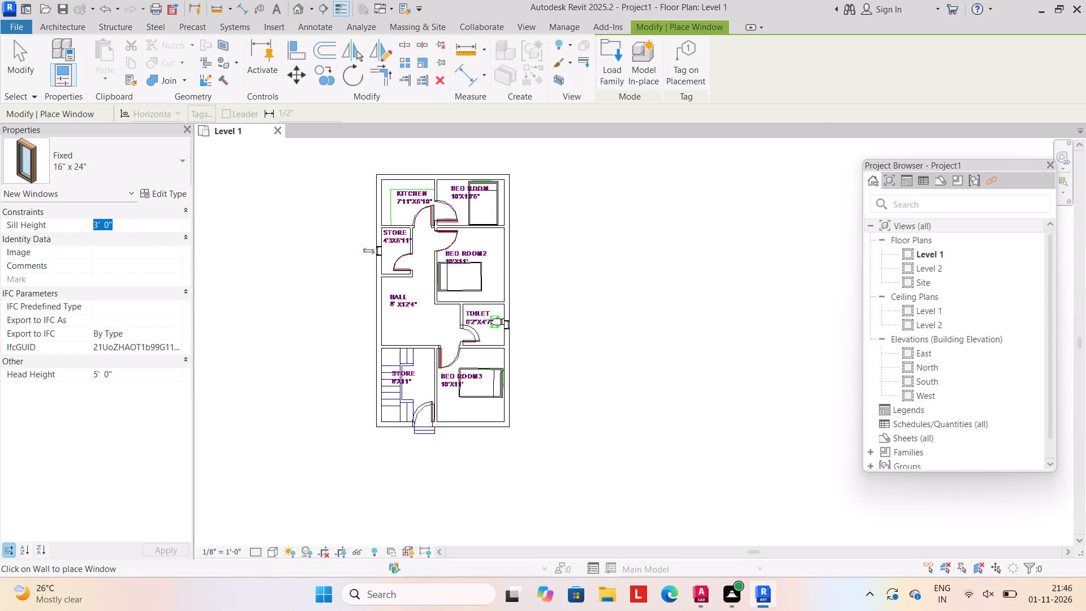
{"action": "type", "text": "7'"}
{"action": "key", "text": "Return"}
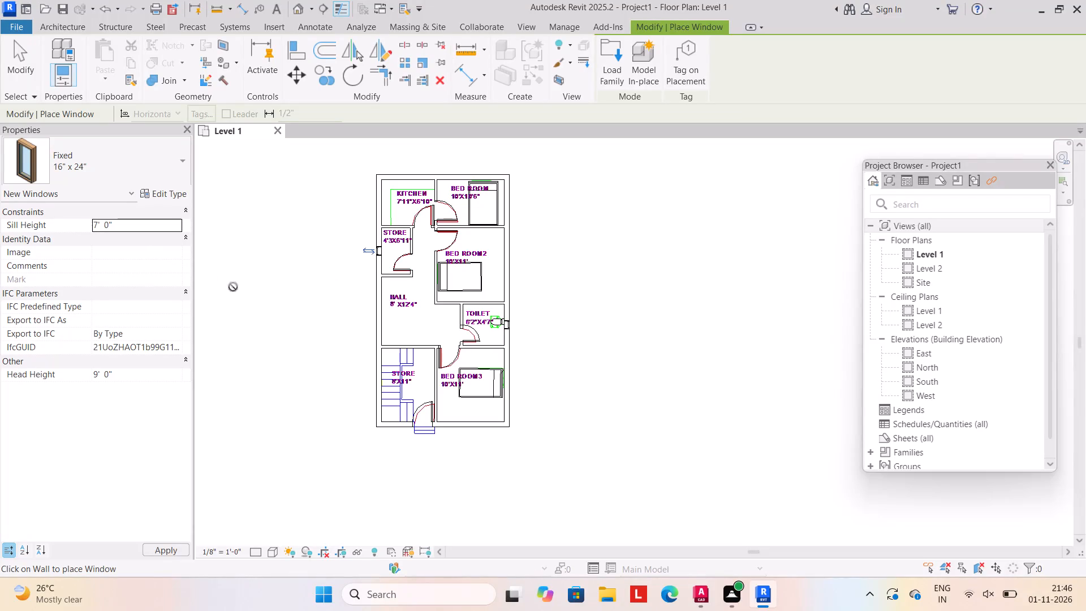
Place Window-Casement-Double 34" x 36" windows in the exterior walls of BED ROOM, kitchen, BED ROOM2, hall, stair-side store and BED ROOM3.
{"action": "left_click", "coordinate": [176, 160]}
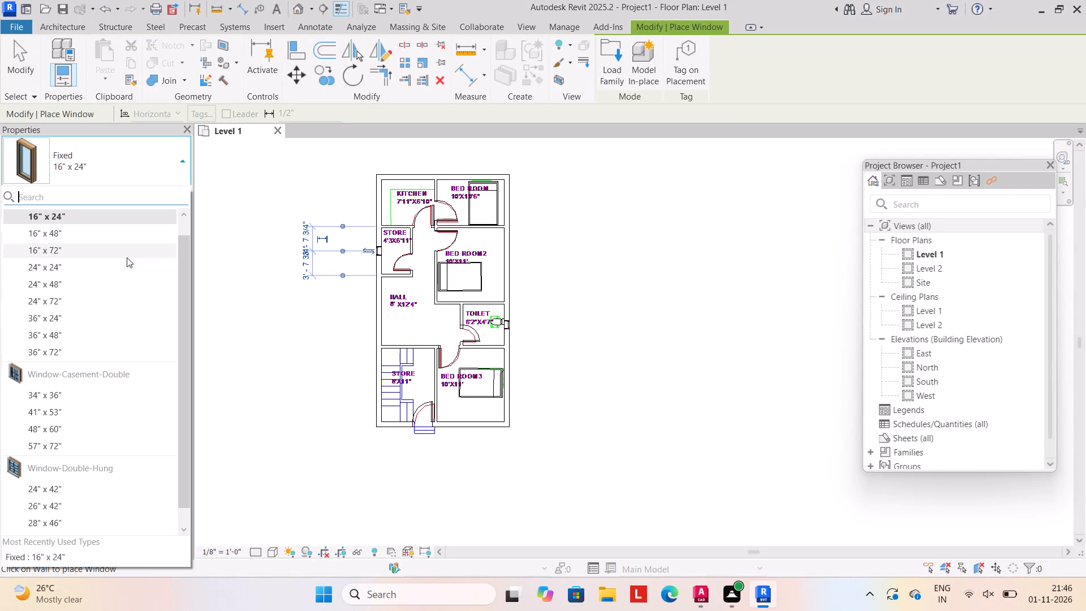
{"action": "left_click", "coordinate": [57, 395]}
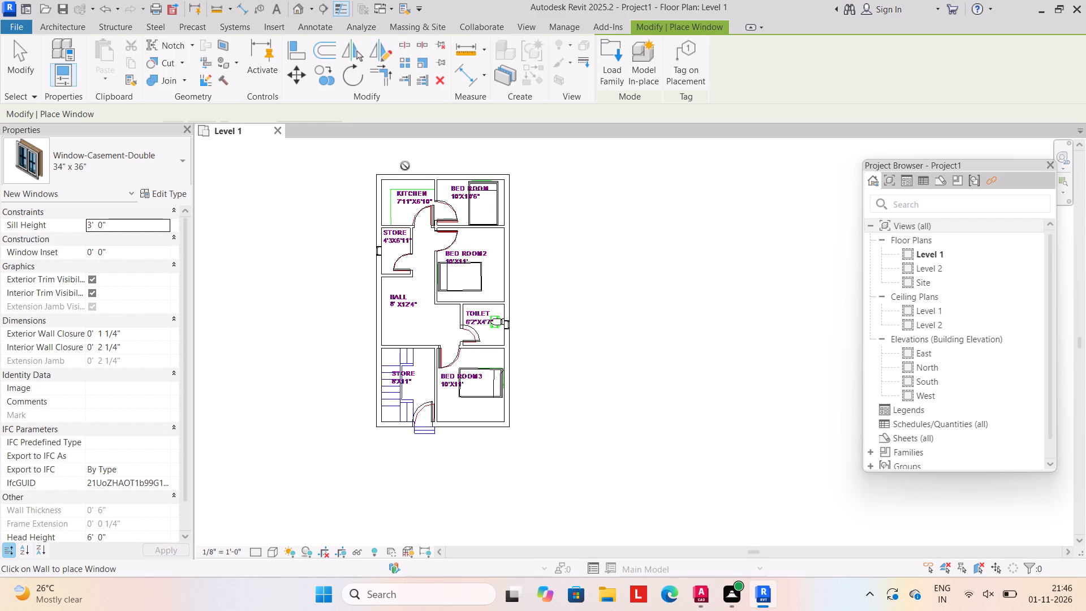
{"action": "left_click", "coordinate": [485, 173]}
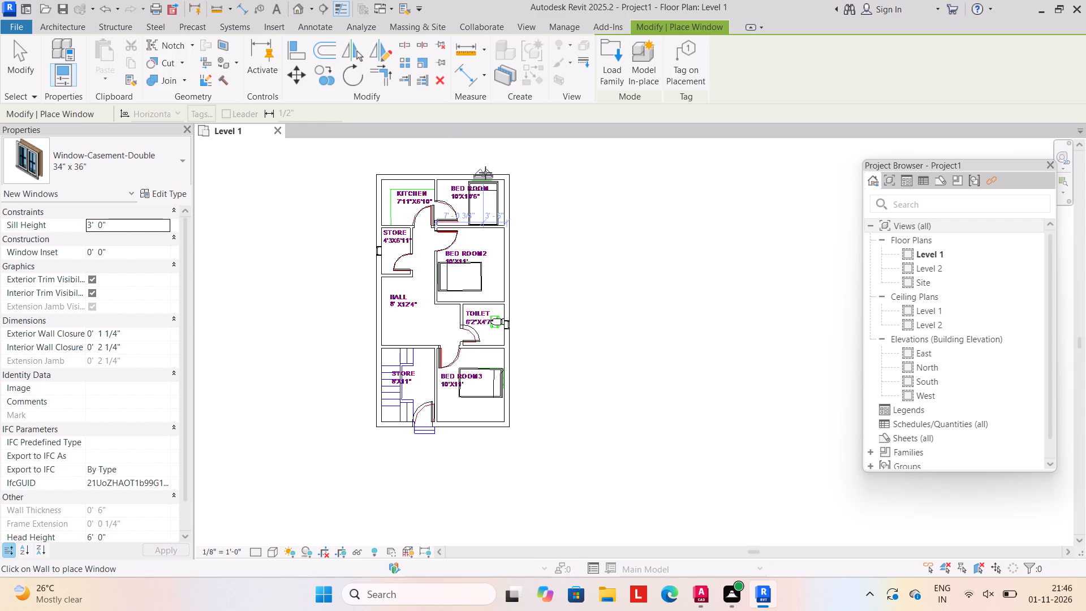
{"action": "left_click", "coordinate": [410, 175]}
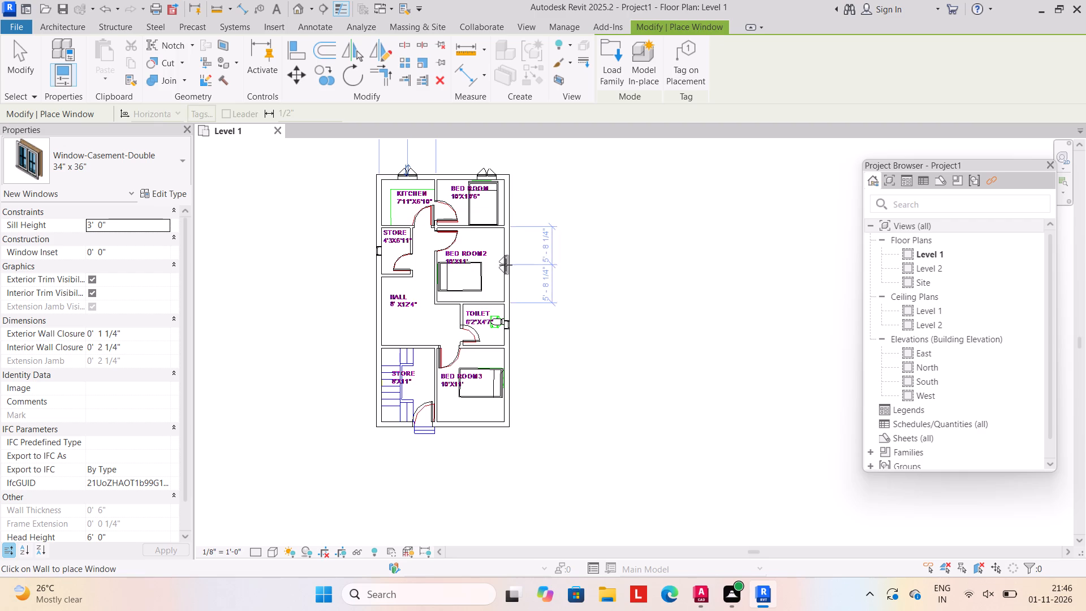
{"action": "left_click", "coordinate": [511, 269]}
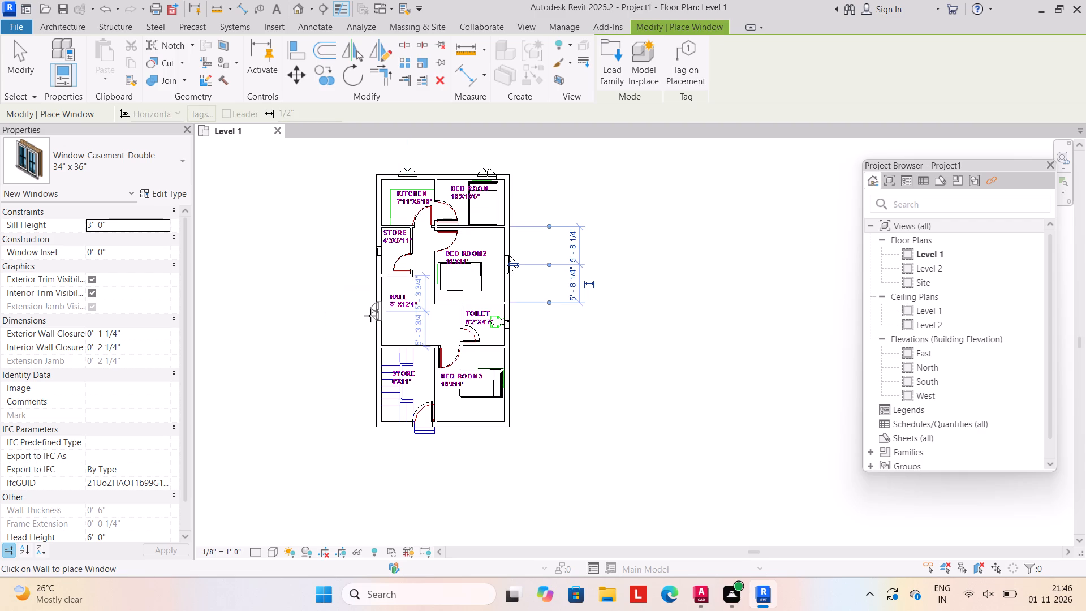
{"action": "left_click", "coordinate": [370, 316]}
{"action": "left_click", "coordinate": [374, 381]}
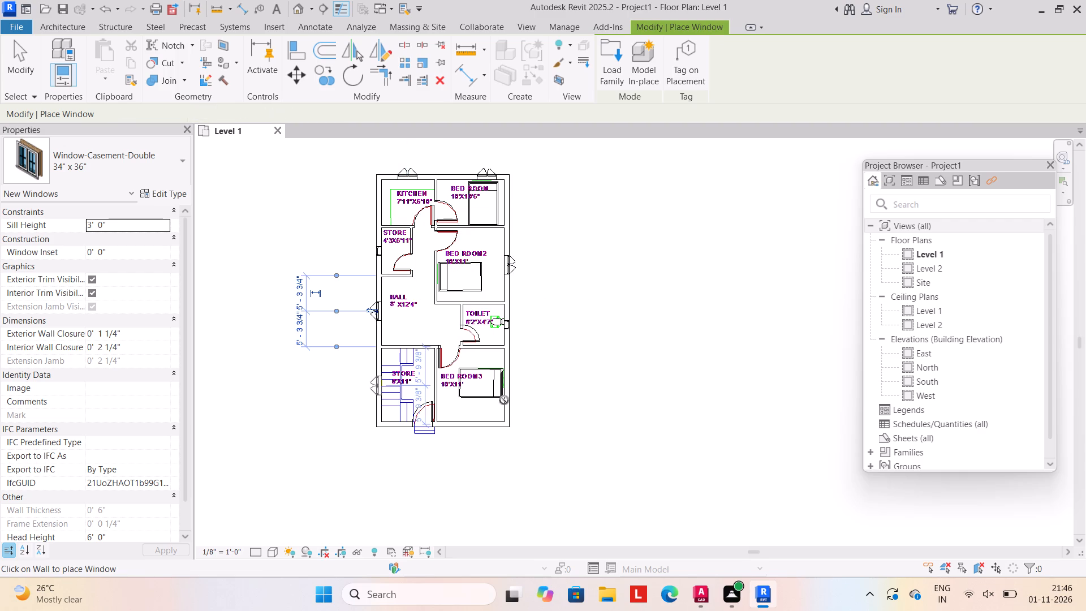
{"action": "left_click", "coordinate": [508, 382]}
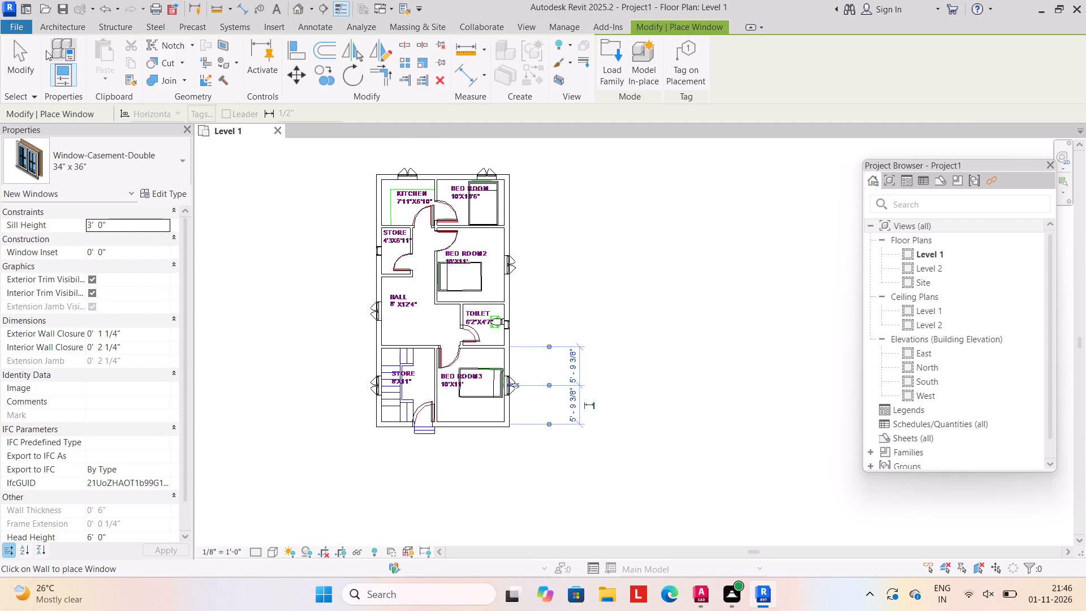
{"action": "left_click", "coordinate": [23, 51]}
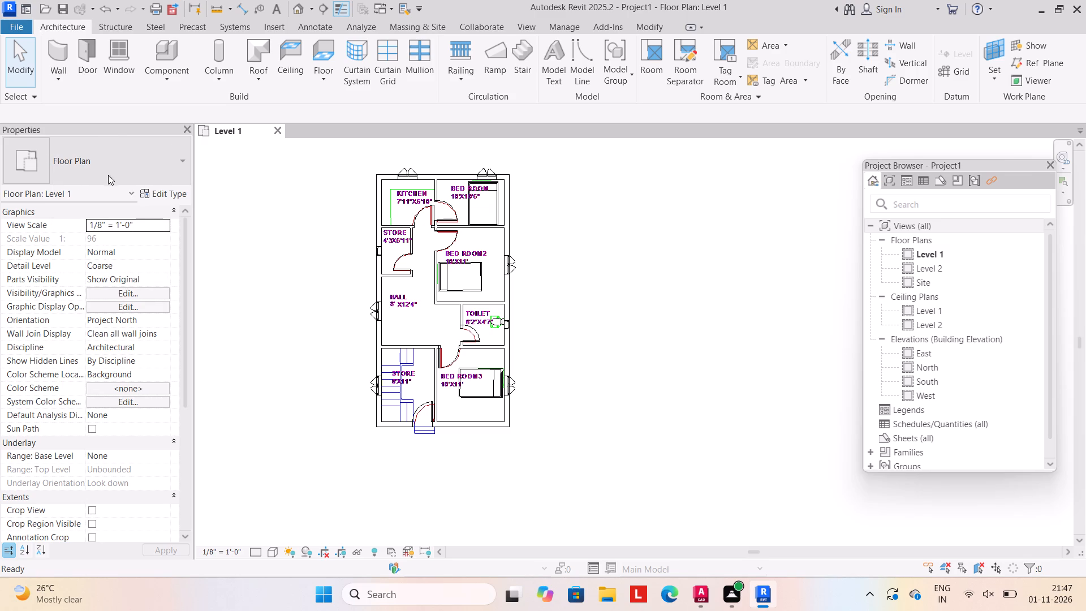
Draw a rectangular WALL4.5" architectural boundary wall around the house, 5' unconnected height, offset about 10' 7" from the kitchen-side exterior wall.
{"action": "middle_click_drag", "start_coordinate": [234, 272], "coordinate": [316, 289]}
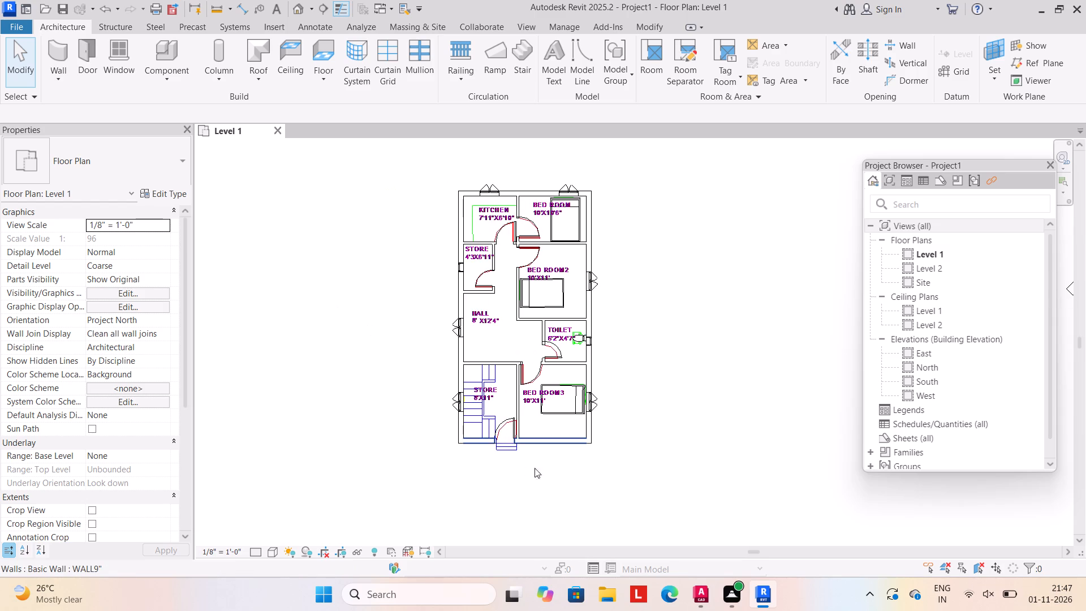
{"action": "middle_click", "coordinate": [502, 432]}
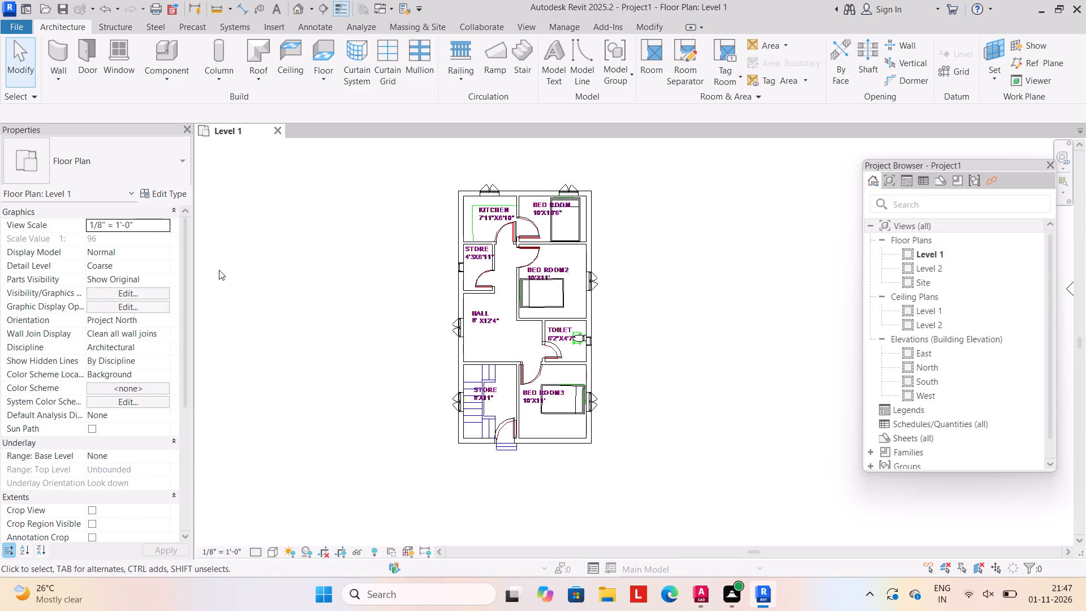
{"action": "scroll", "coordinate": [227, 311], "scroll_direction": "down", "scroll_amount": 1}
{"action": "scroll", "coordinate": [288, 366], "scroll_direction": "down", "scroll_amount": 1}
{"action": "middle_click_drag", "start_coordinate": [288, 367], "coordinate": [333, 390]}
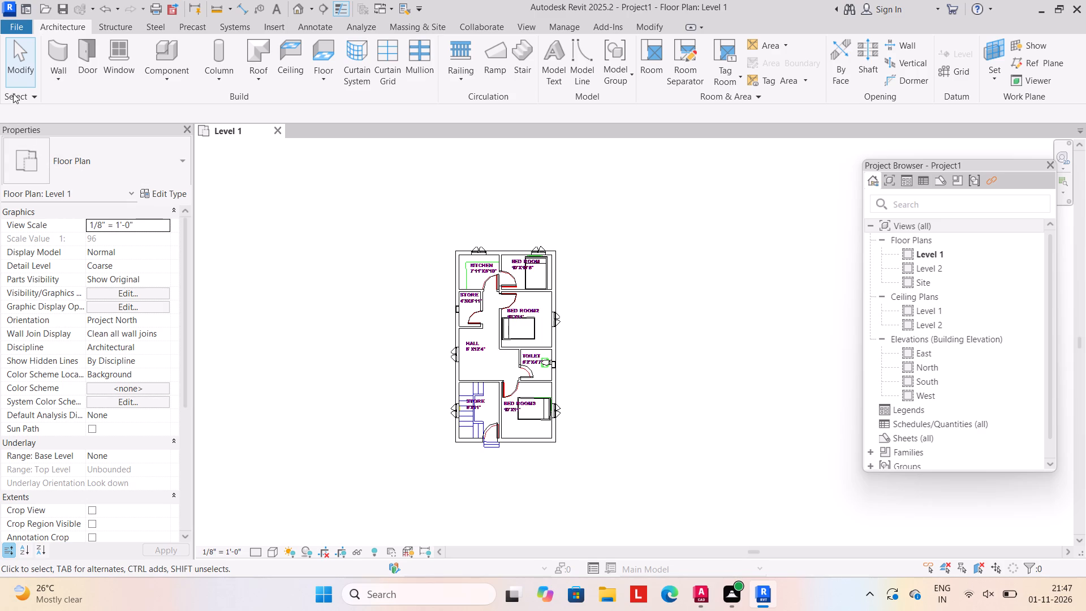
{"action": "left_click", "coordinate": [66, 81]}
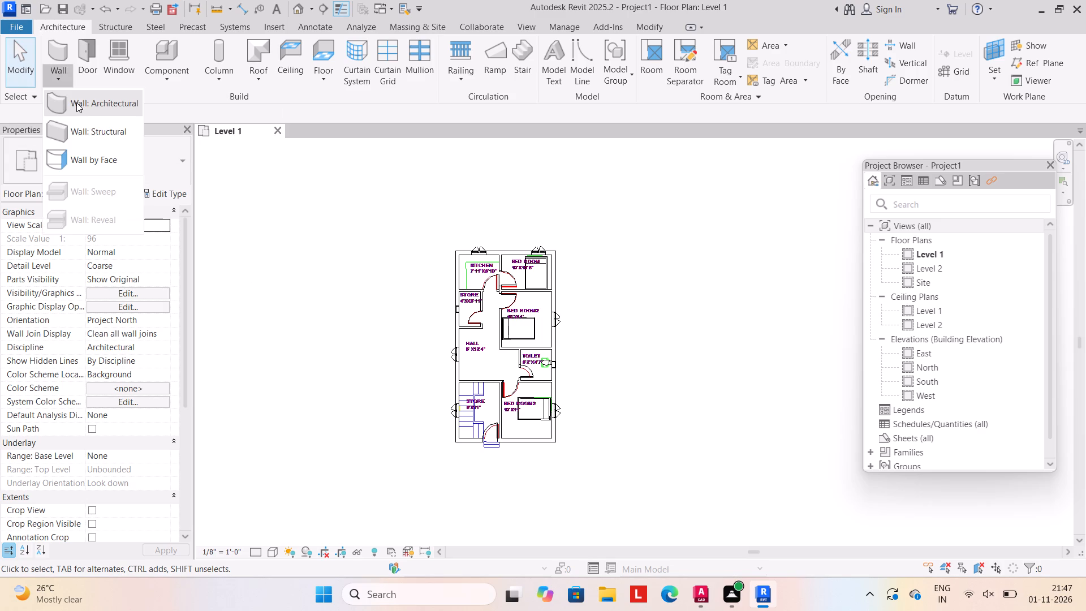
{"action": "left_click", "coordinate": [79, 104]}
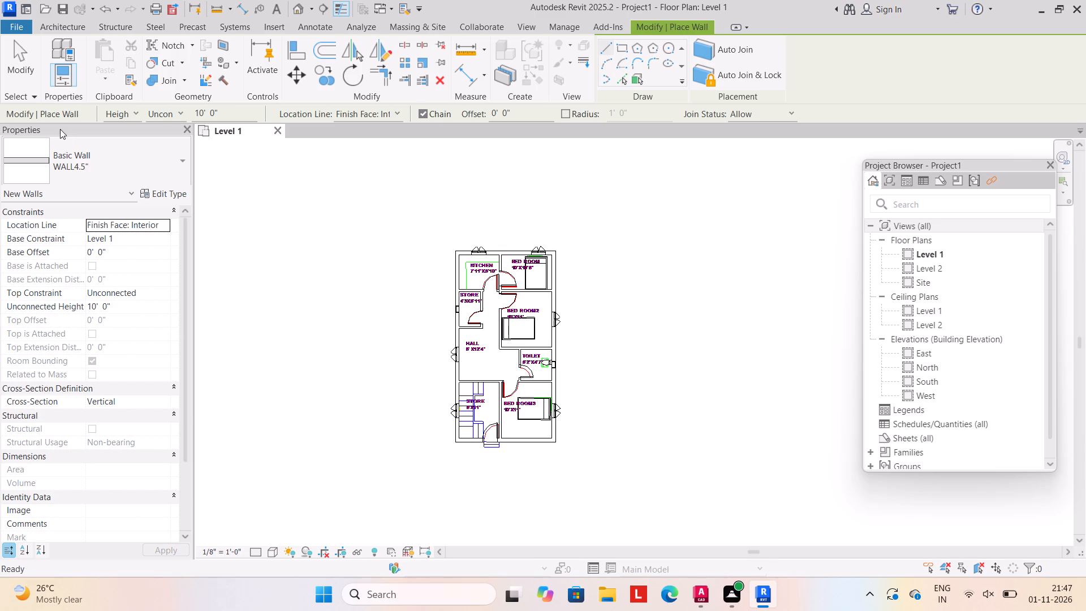
{"action": "left_click", "coordinate": [133, 305]}
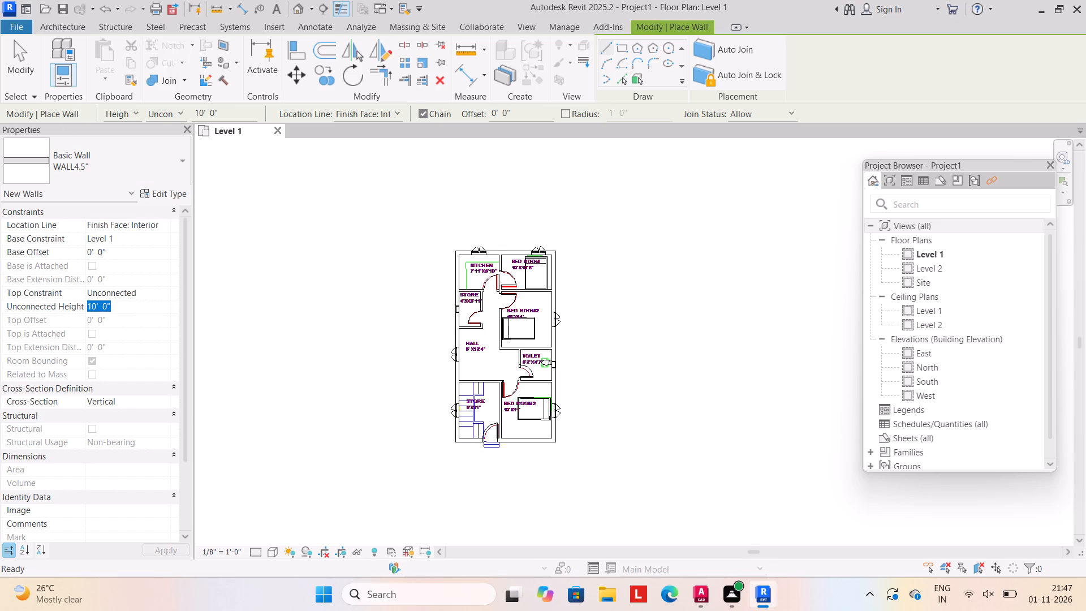
{"action": "type", "text": "5'"}
{"action": "key", "text": "Return"}
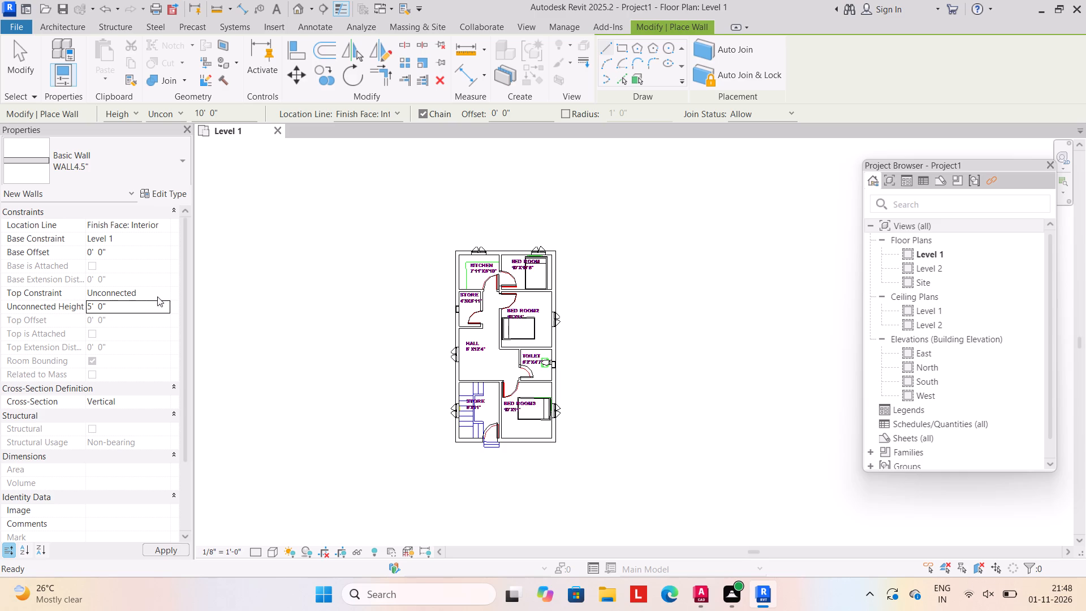
{"action": "left_click", "coordinate": [620, 43]}
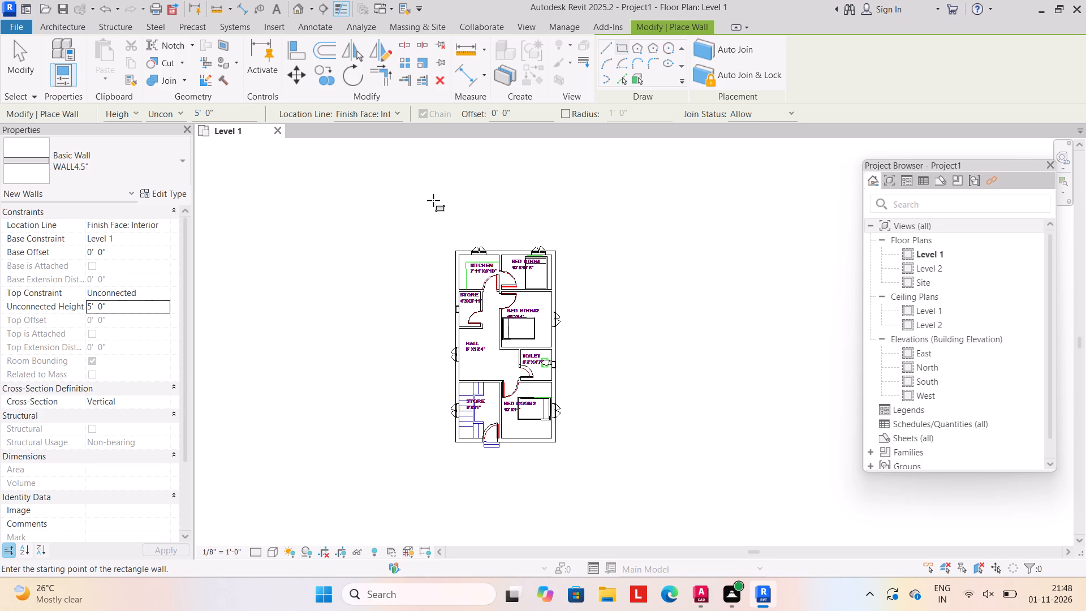
{"action": "left_click", "coordinate": [428, 200]}
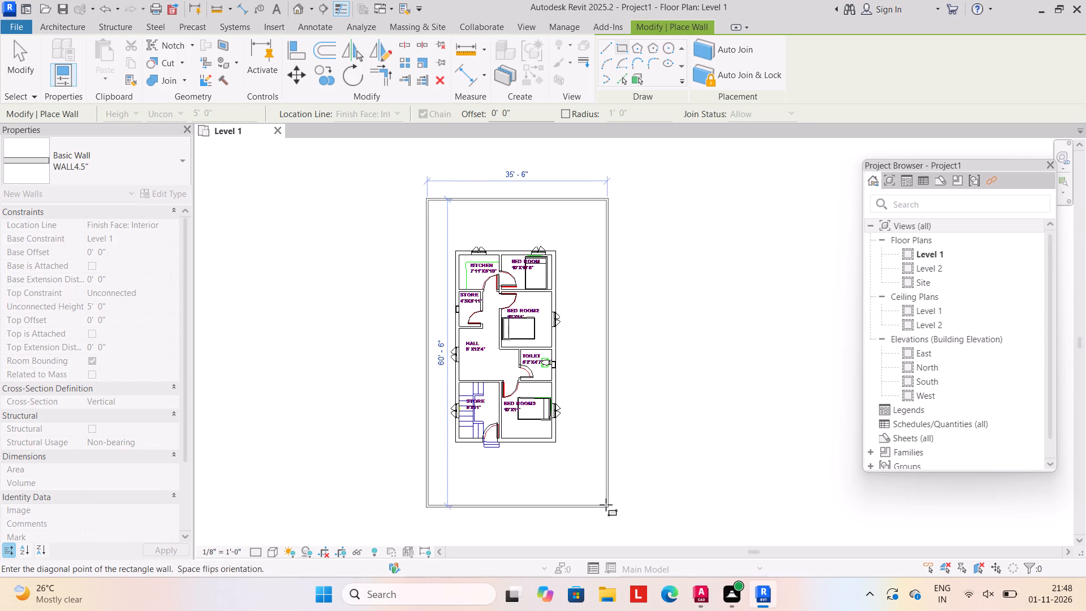
{"action": "left_click", "coordinate": [592, 504]}
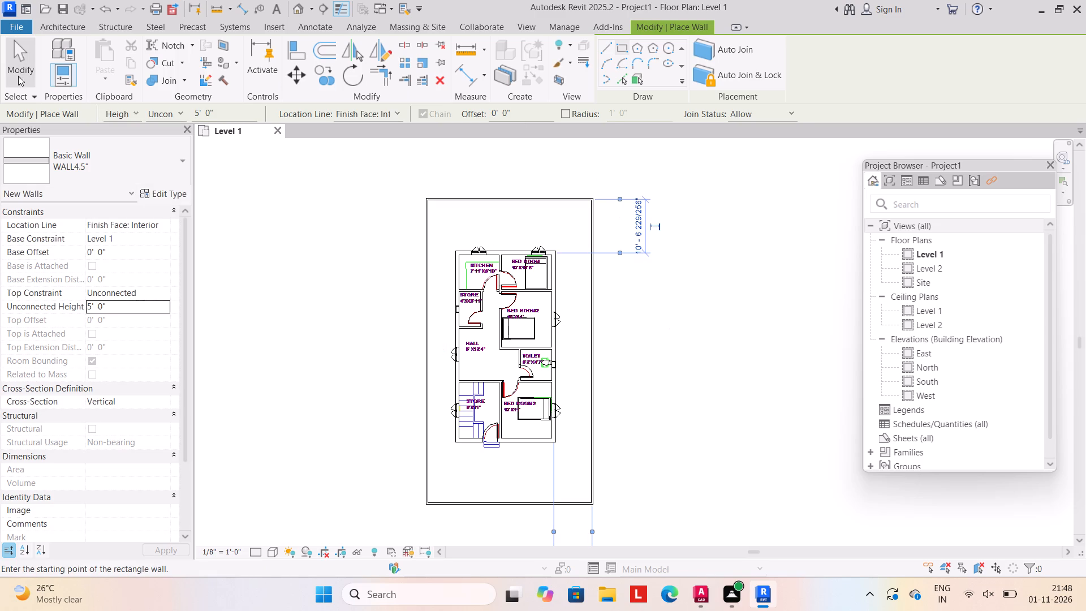
Split the boundary wall on the main entrance side at two points and delete the segment about 10' long between them.
{"action": "left_click", "coordinate": [27, 64]}
{"action": "scroll", "coordinate": [234, 339], "scroll_direction": "down", "scroll_amount": 3}
{"action": "middle_click_drag", "start_coordinate": [238, 348], "coordinate": [279, 335]}
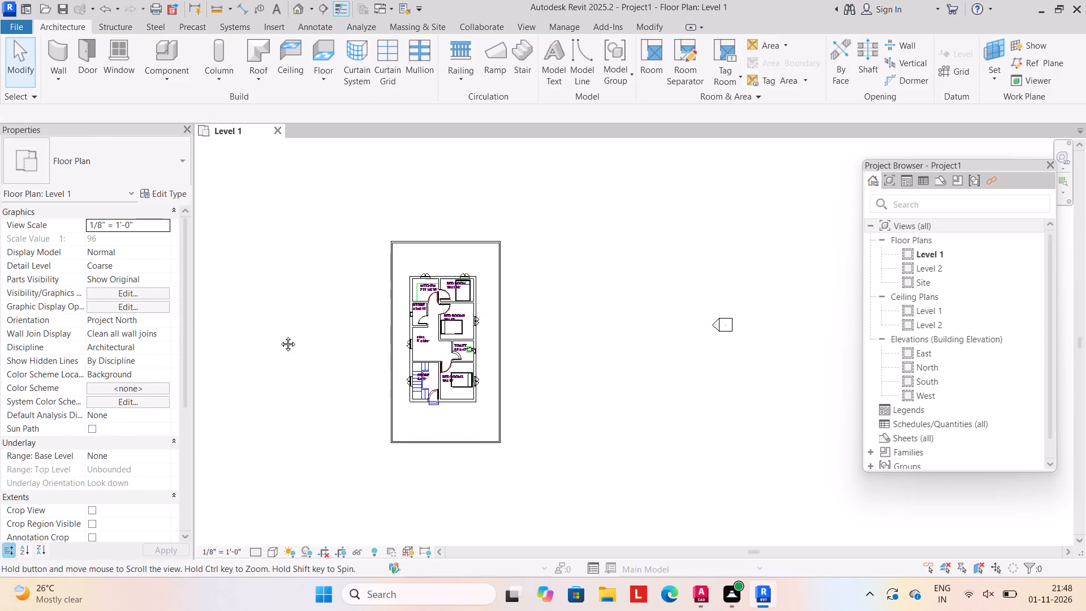
{"action": "middle_click_drag", "start_coordinate": [279, 335], "coordinate": [286, 331]}
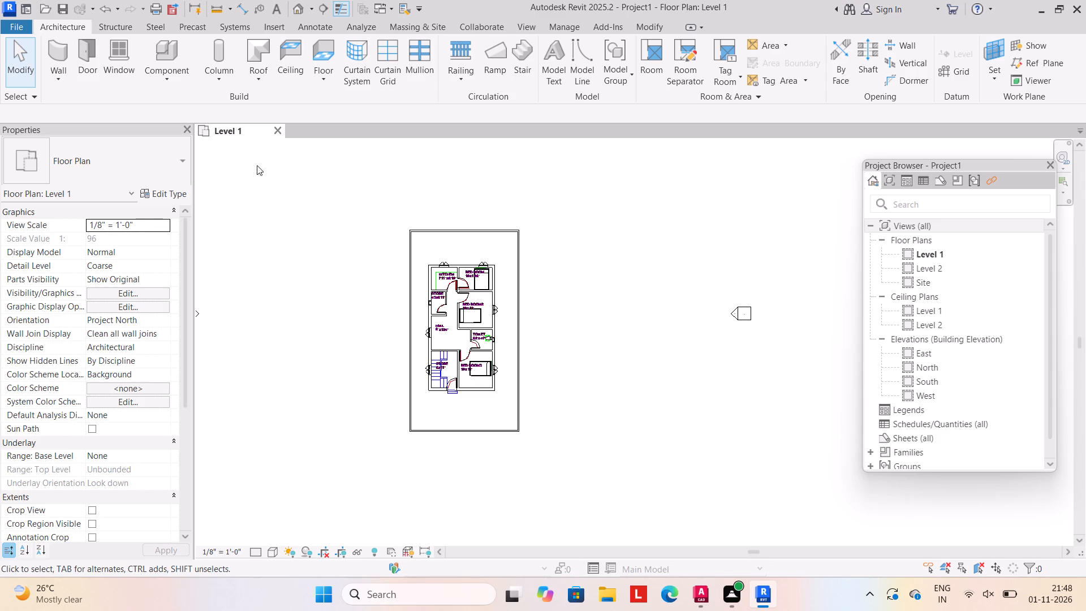
{"action": "left_click", "coordinate": [655, 19]}
{"action": "left_click", "coordinate": [649, 20]}
{"action": "left_click", "coordinate": [403, 42]}
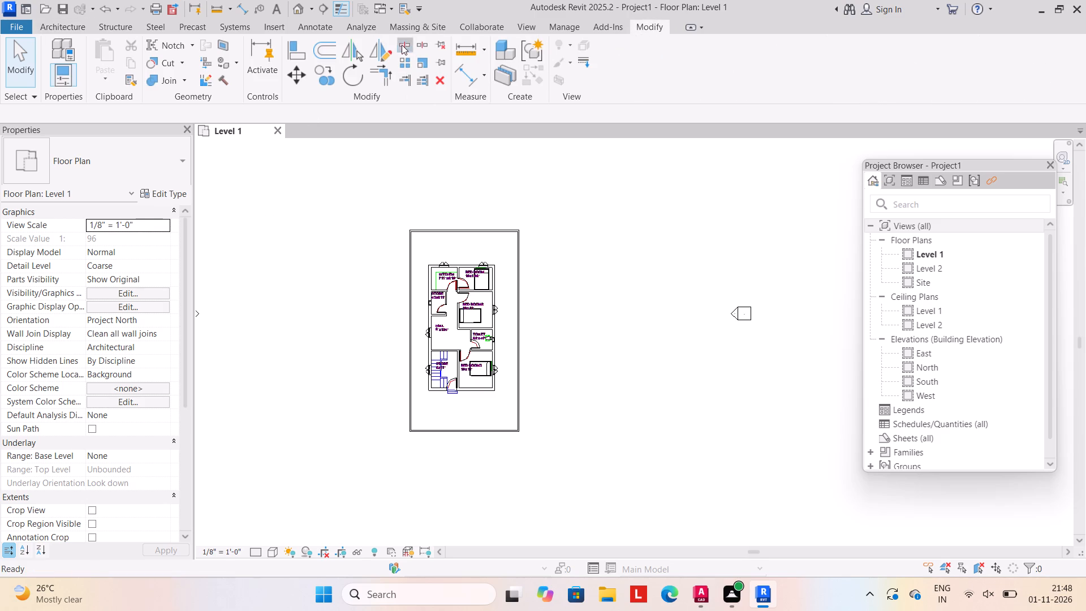
{"action": "left_click", "coordinate": [445, 428]}
{"action": "left_click", "coordinate": [479, 431]}
{"action": "key", "text": "Escape"}
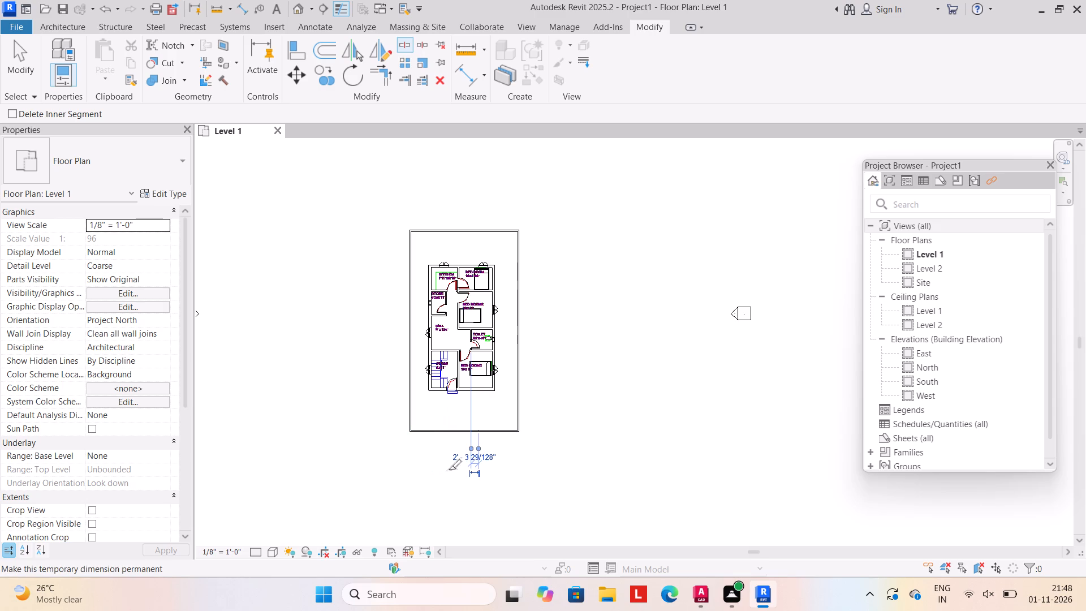
{"action": "key", "text": "Escape"}
{"action": "key", "text": "Escape"}
{"action": "left_click", "coordinate": [464, 436]}
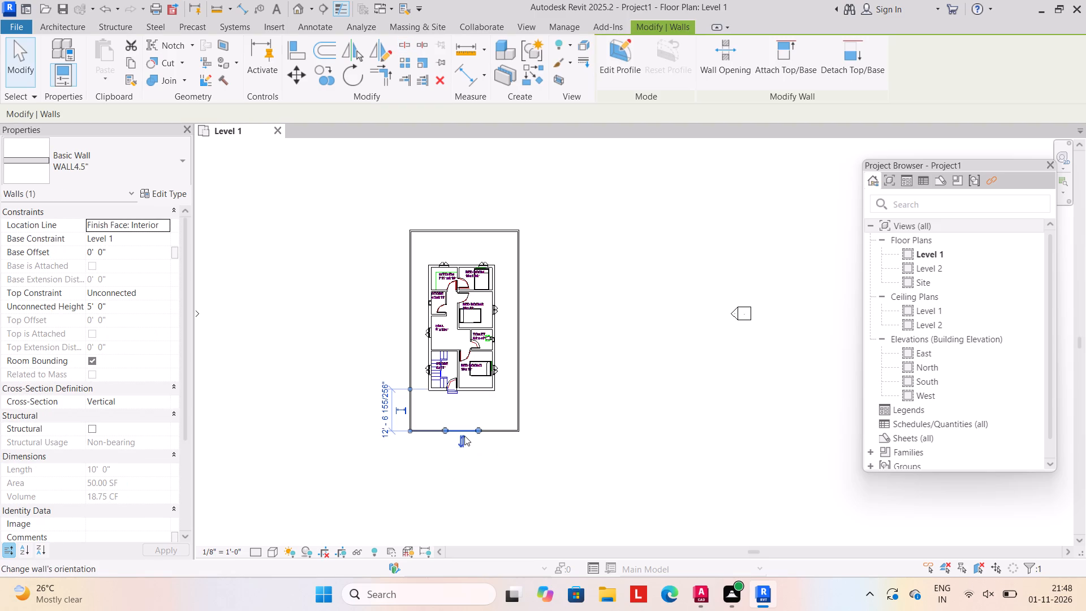
{"action": "key", "text": "Delete"}
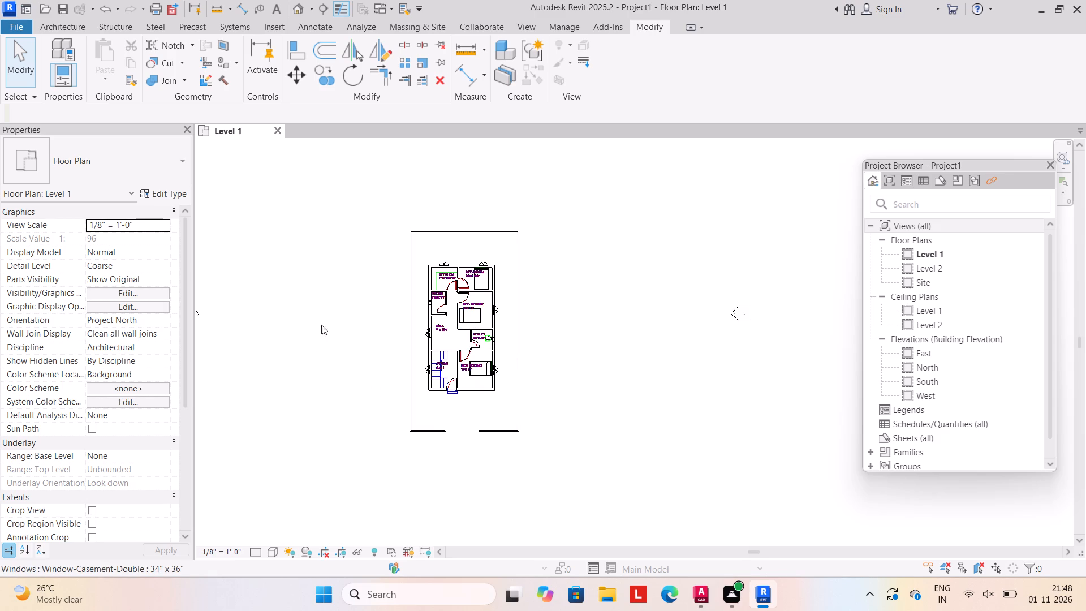
Create a rectangular Generic - 12" architectural floor on Level 1, spanning the boundary wall's outer corners.
{"action": "left_click", "coordinate": [71, 29]}
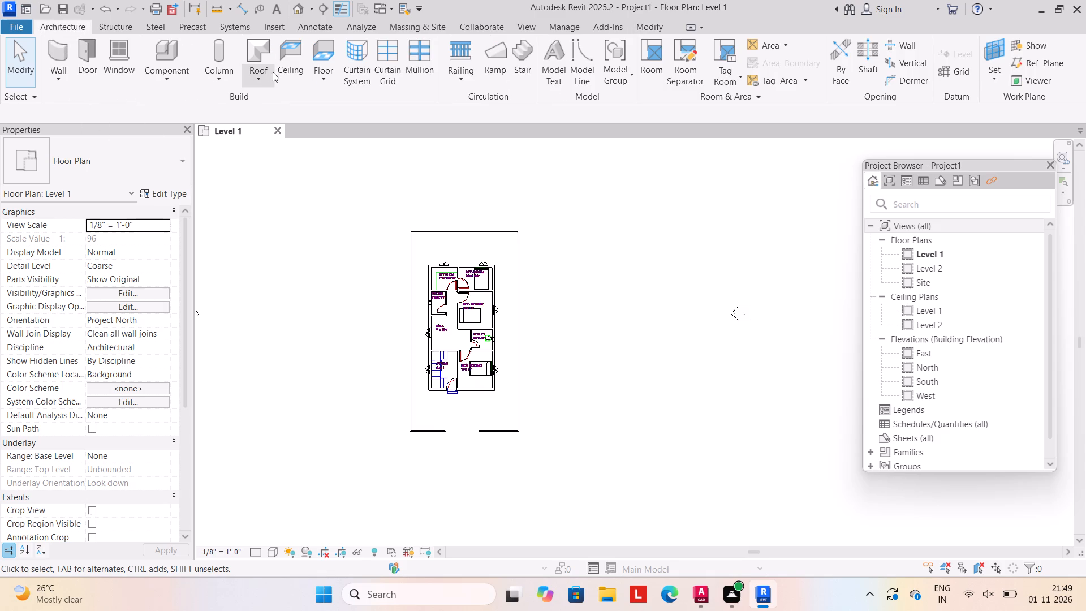
{"action": "left_click", "coordinate": [320, 77]}
{"action": "left_click", "coordinate": [343, 106]}
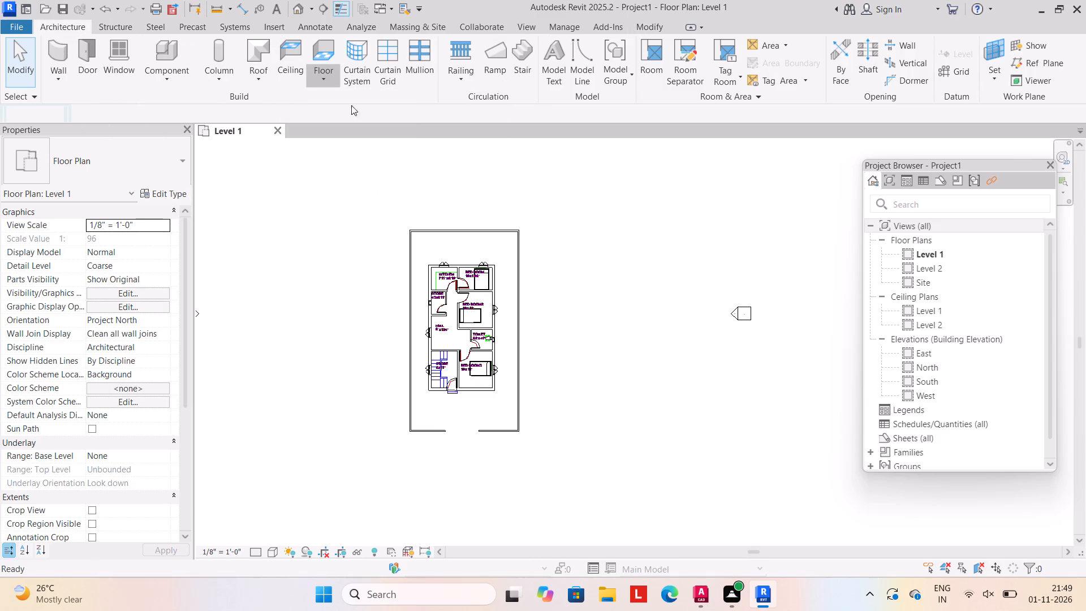
{"action": "left_click", "coordinate": [730, 46]}
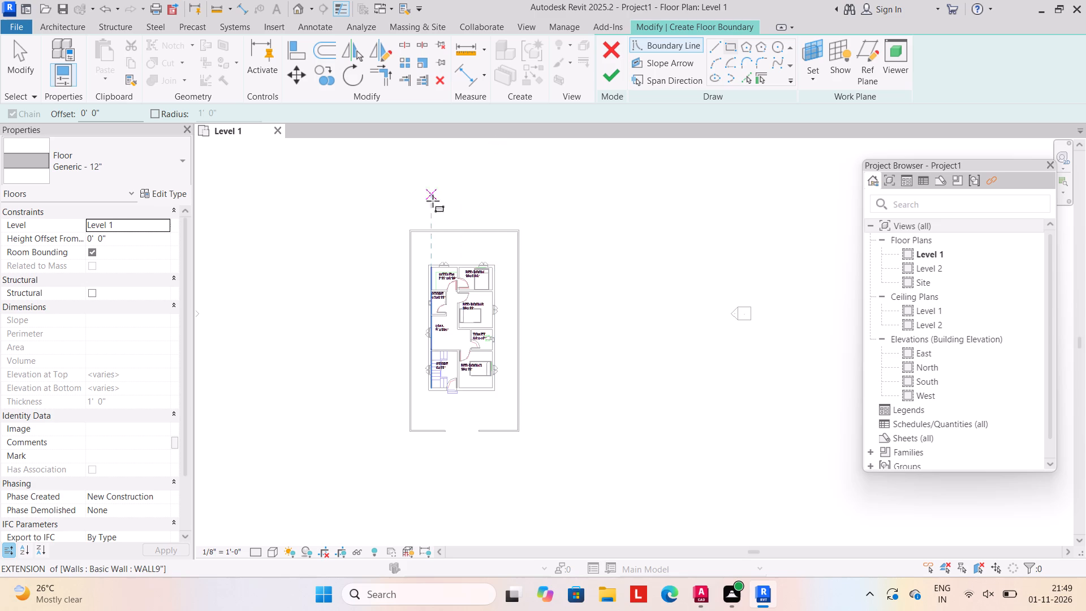
{"action": "scroll", "coordinate": [410, 220], "scroll_direction": "up", "scroll_amount": 4}
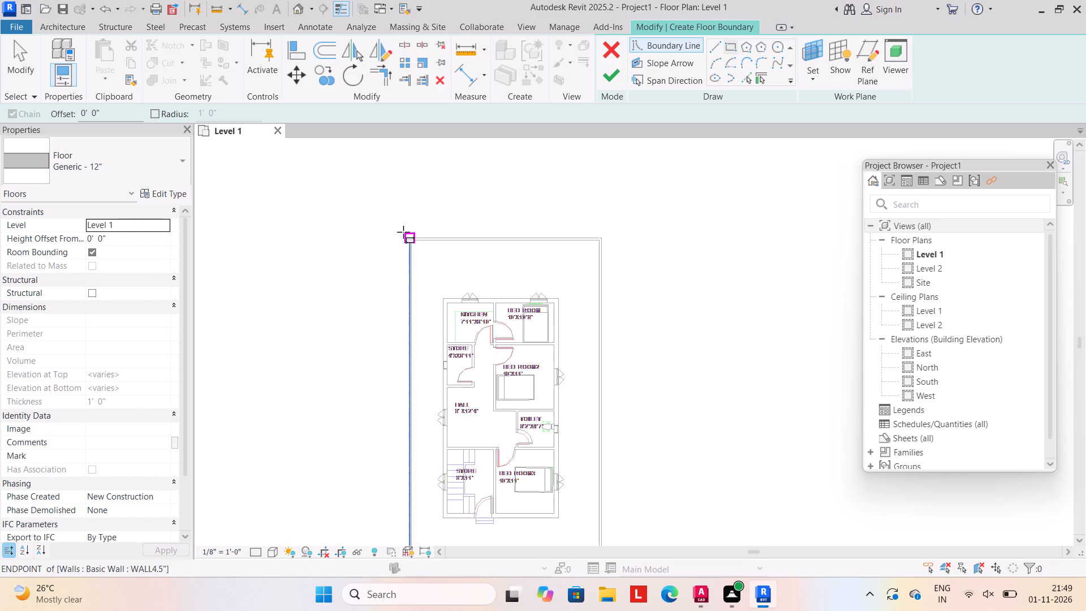
{"action": "left_click", "coordinate": [407, 235]}
{"action": "scroll", "coordinate": [538, 461], "scroll_direction": "down", "scroll_amount": 2}
{"action": "middle_click_drag", "start_coordinate": [539, 460], "coordinate": [525, 326]}
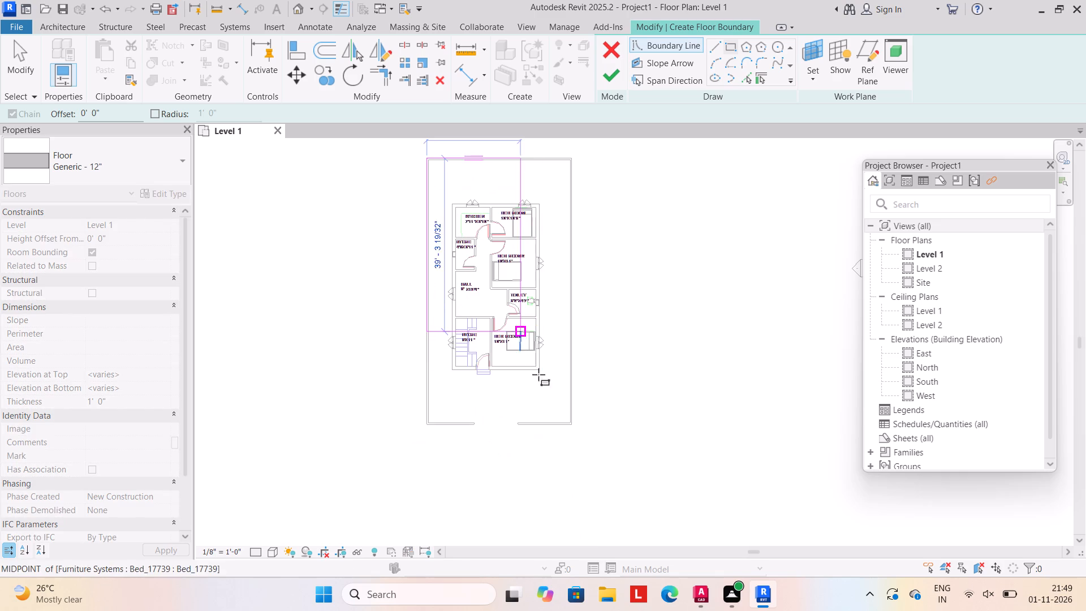
{"action": "scroll", "coordinate": [583, 429], "scroll_direction": "up", "scroll_amount": 3}
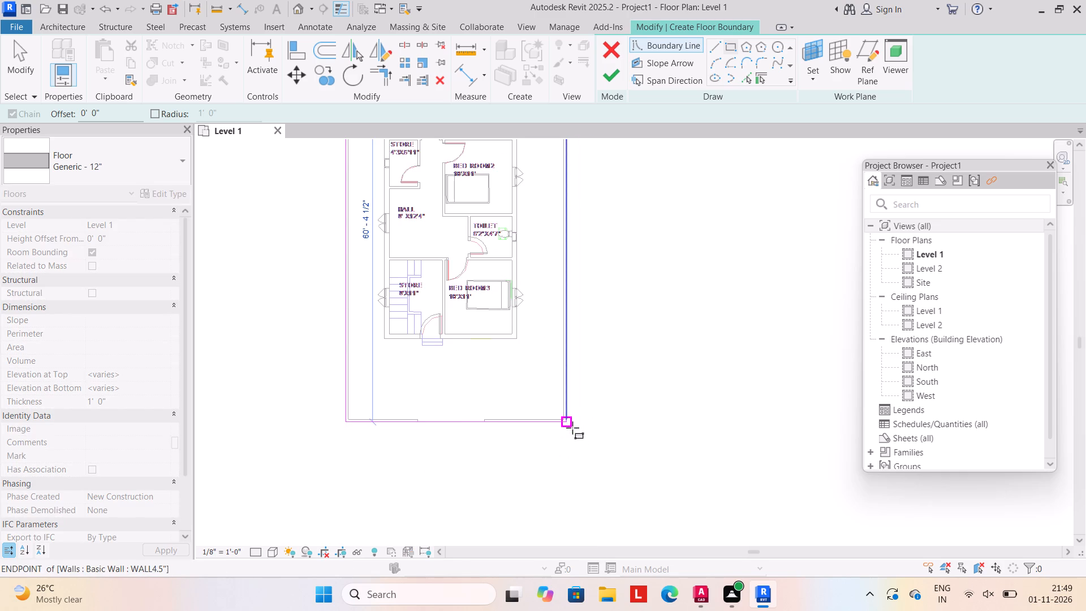
{"action": "left_click", "coordinate": [572, 425]}
{"action": "left_click", "coordinate": [605, 78]}
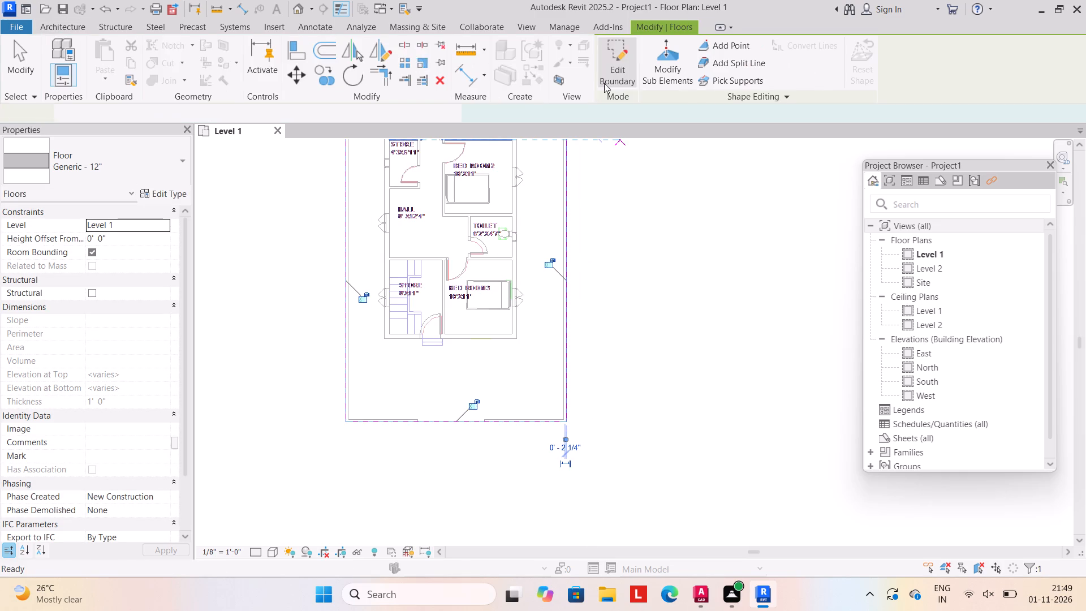
Set the structure layer thickness of the Generic - 12" floor type to 6".
{"action": "scroll", "coordinate": [619, 291], "scroll_direction": "down", "scroll_amount": 3}
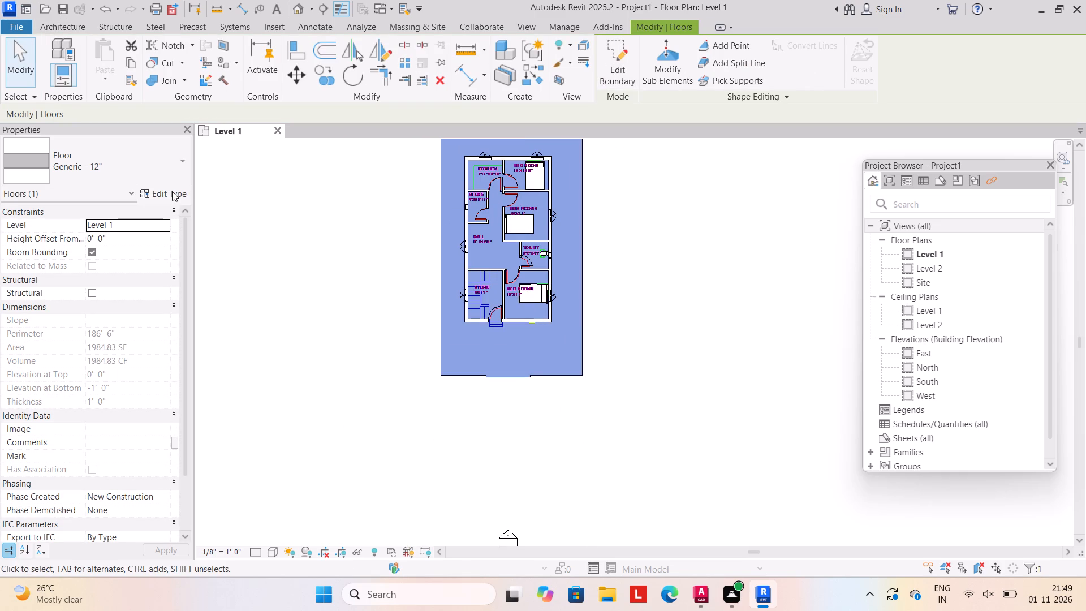
{"action": "left_click", "coordinate": [172, 191]}
{"action": "left_click", "coordinate": [734, 273]}
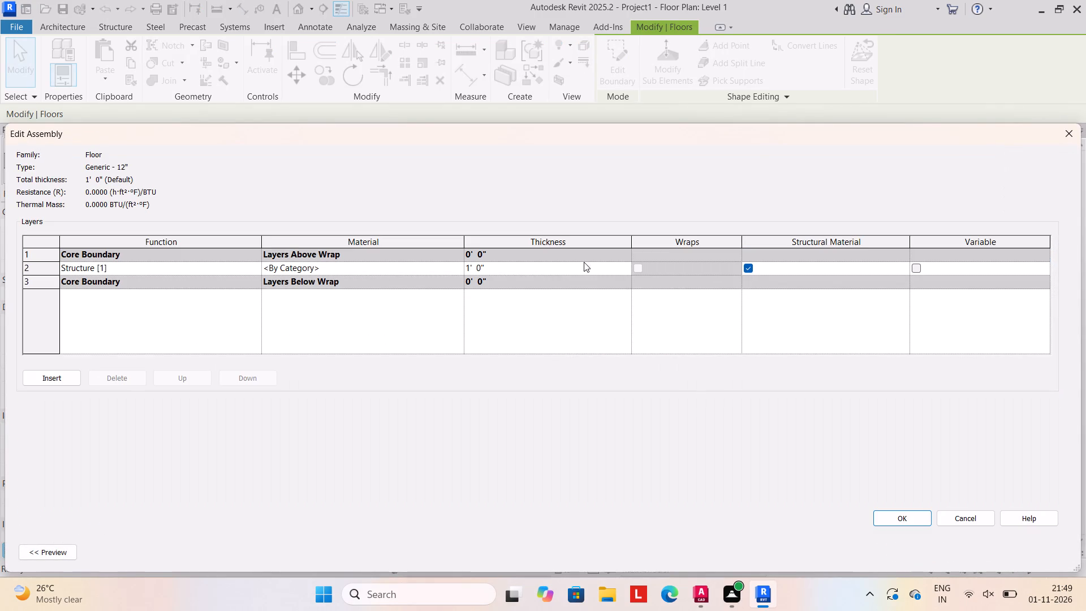
{"action": "left_click", "coordinate": [567, 265]}
{"action": "type", "text": "6\""}
{"action": "key", "text": "Return"}
{"action": "left_click", "coordinate": [890, 518]}
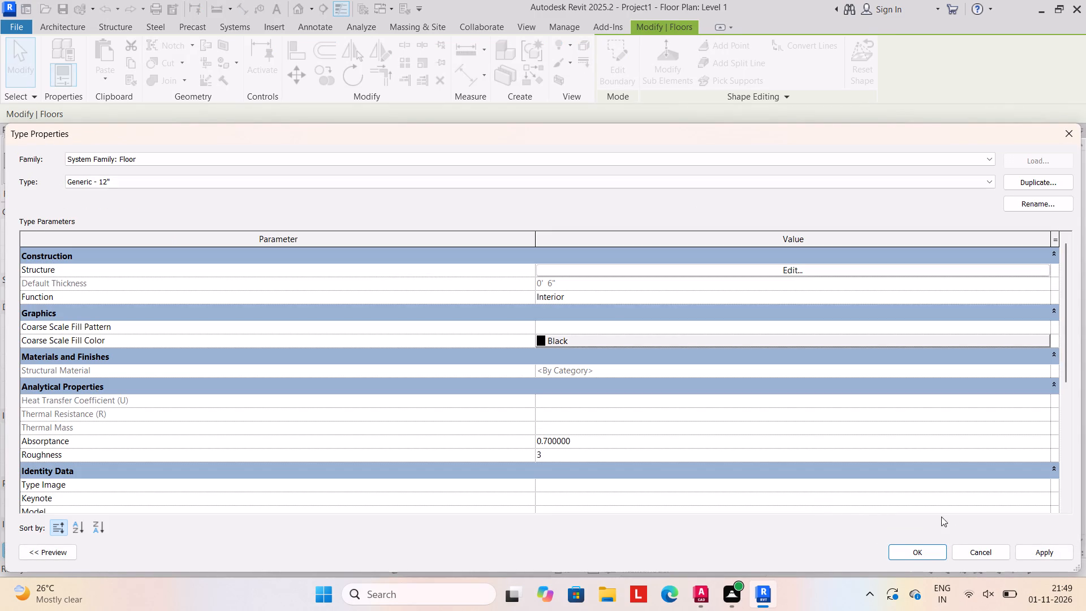
{"action": "left_click", "coordinate": [1046, 551]}
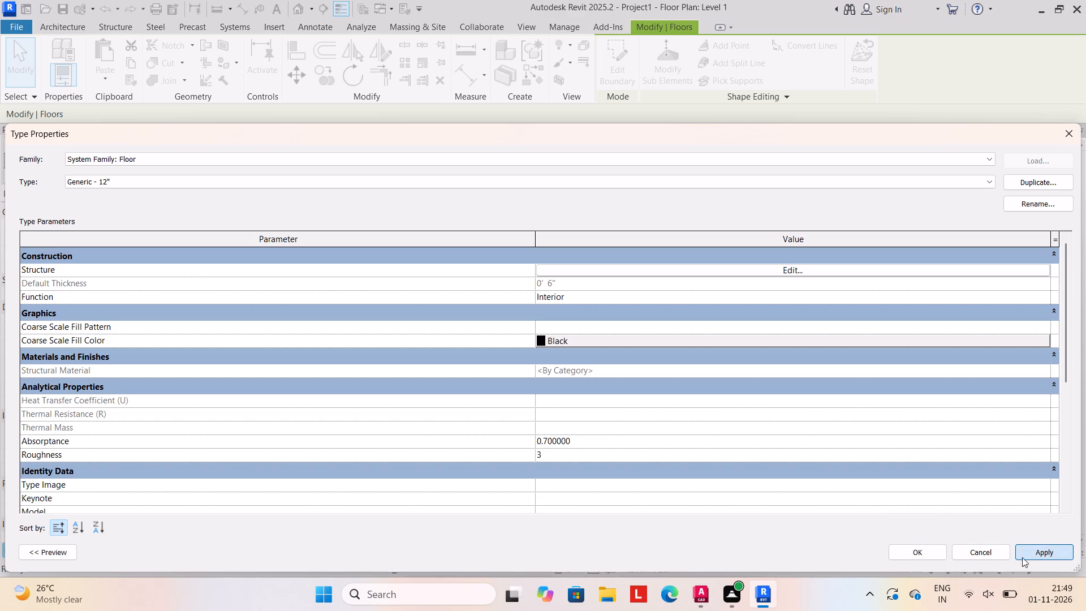
{"action": "left_click", "coordinate": [911, 550]}
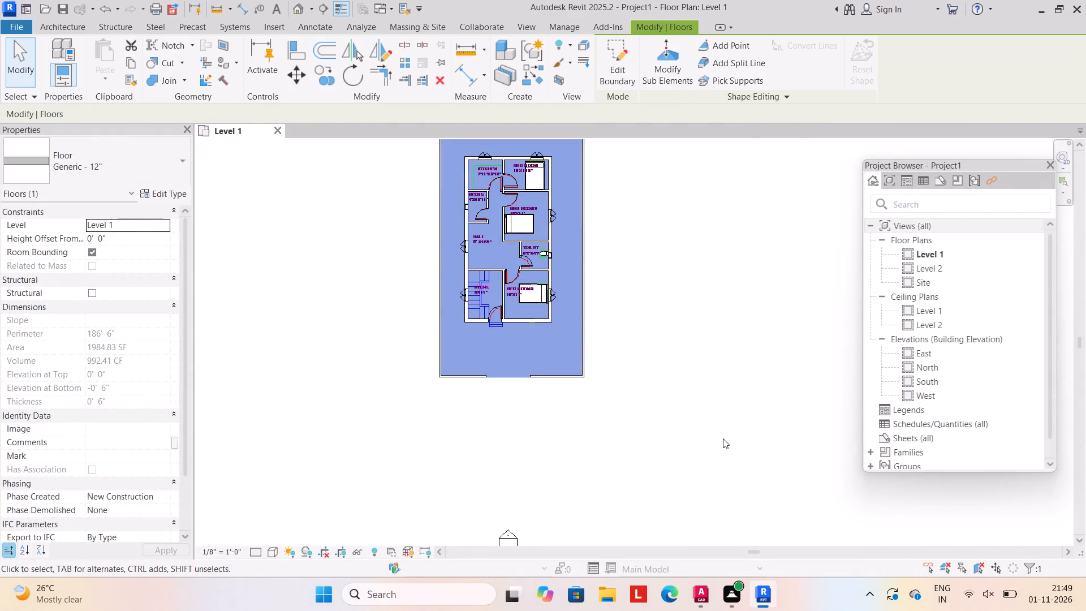
{"action": "left_click_drag", "start_coordinate": [723, 438], "coordinate": [718, 438]}
Open the default 3D view and set its visual style to Shaded to inspect the house, floor and boundary wall.
{"action": "scroll", "coordinate": [658, 412], "scroll_direction": "down", "scroll_amount": 4}
{"action": "middle_click_drag", "start_coordinate": [638, 411], "coordinate": [613, 462]}
{"action": "scroll", "coordinate": [613, 462], "scroll_direction": "up", "scroll_amount": 1}
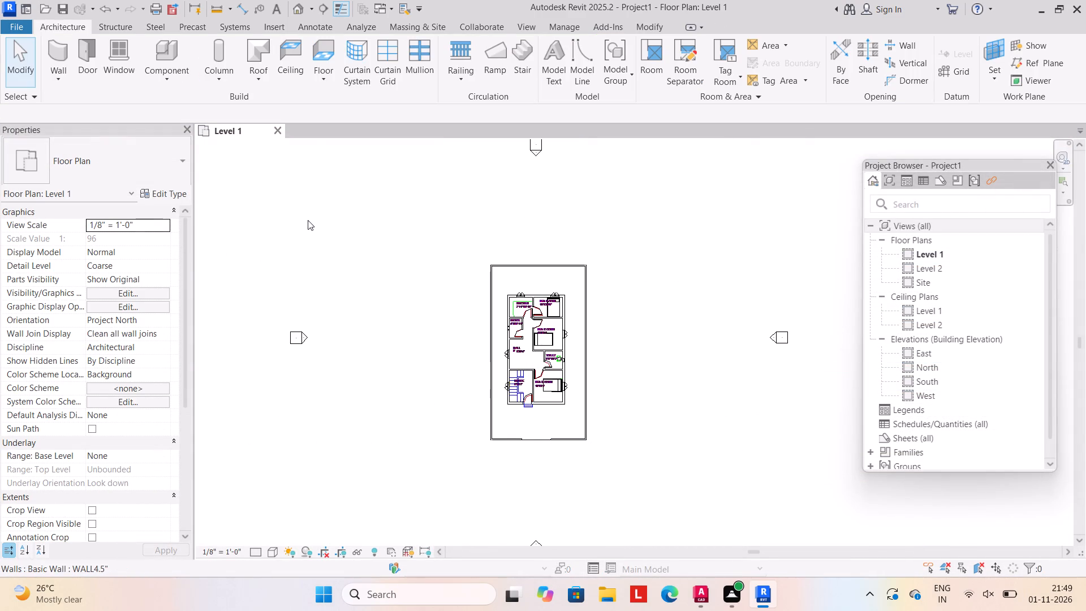
{"action": "left_click", "coordinate": [313, 6]}
{"action": "left_click", "coordinate": [312, 28]}
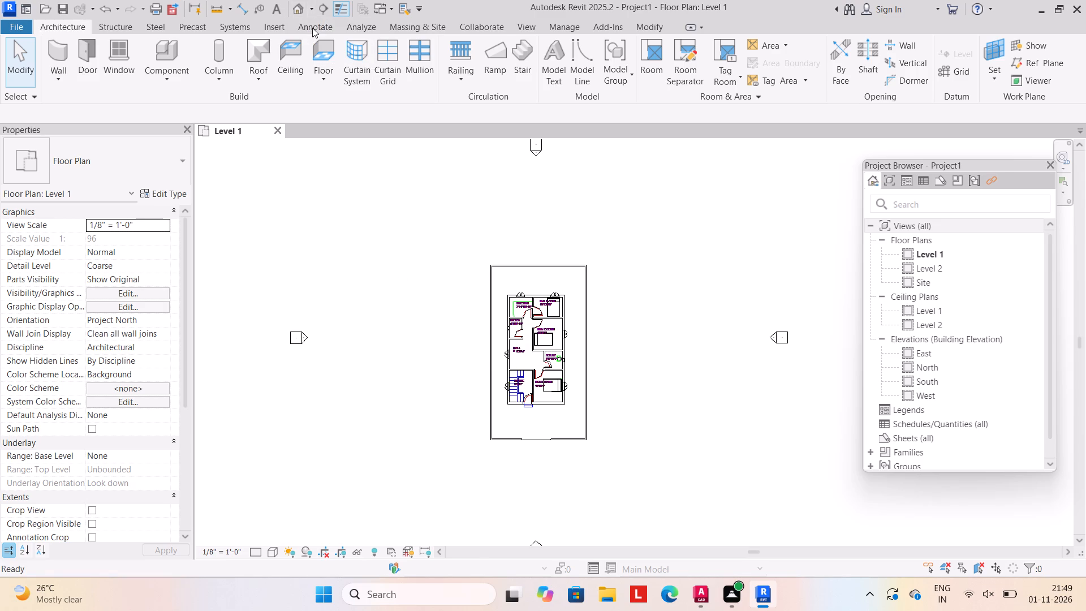
{"action": "left_click", "coordinate": [277, 557]}
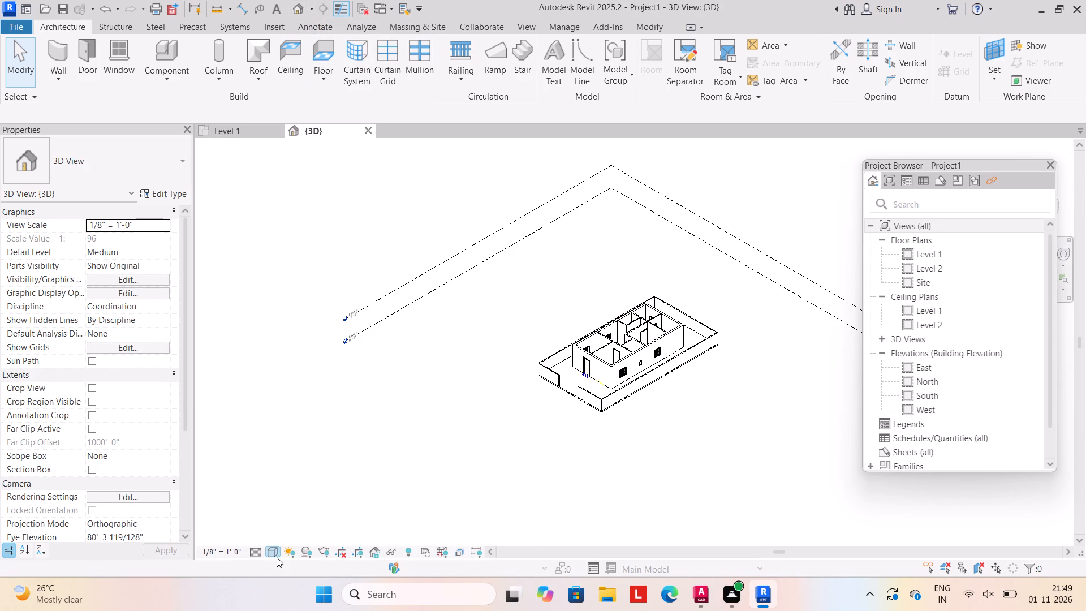
{"action": "left_click", "coordinate": [316, 494]}
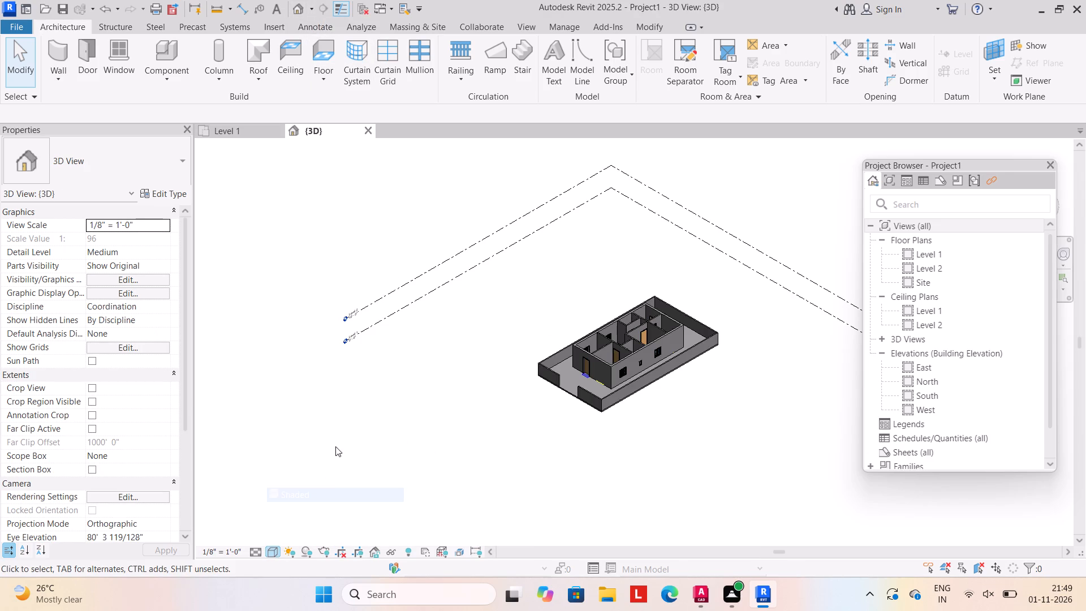
{"action": "middle_click_drag", "start_coordinate": [361, 446], "coordinate": [473, 397], "text": "shift"}
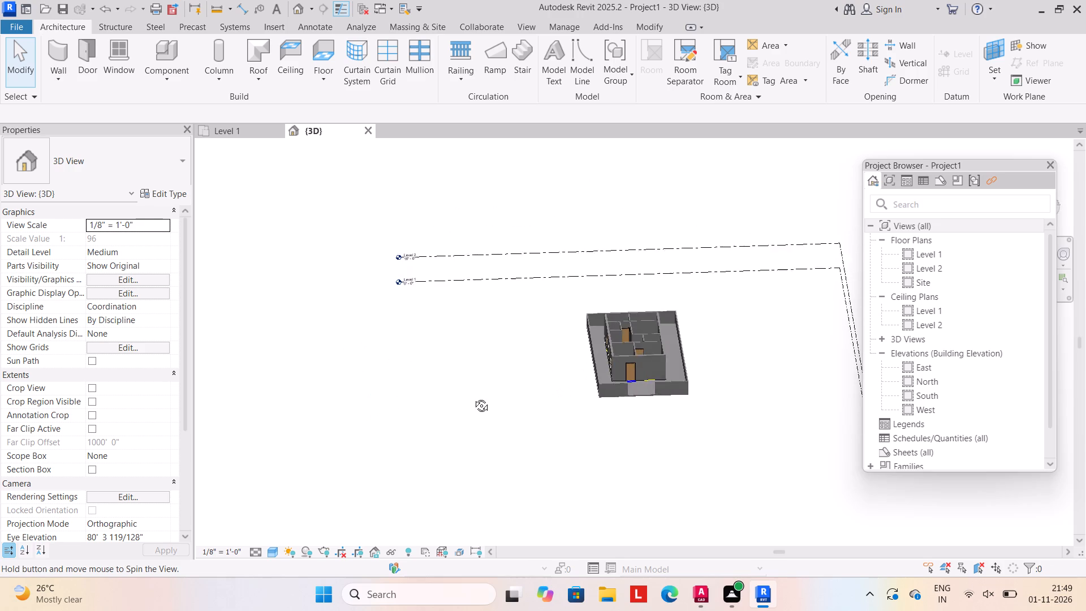
{"action": "middle_click_drag", "start_coordinate": [473, 397], "coordinate": [479, 394], "text": "shift"}
{"action": "middle_click_drag", "start_coordinate": [579, 410], "coordinate": [443, 376]}
{"action": "middle_click_drag", "start_coordinate": [469, 381], "coordinate": [478, 362], "text": "shift"}
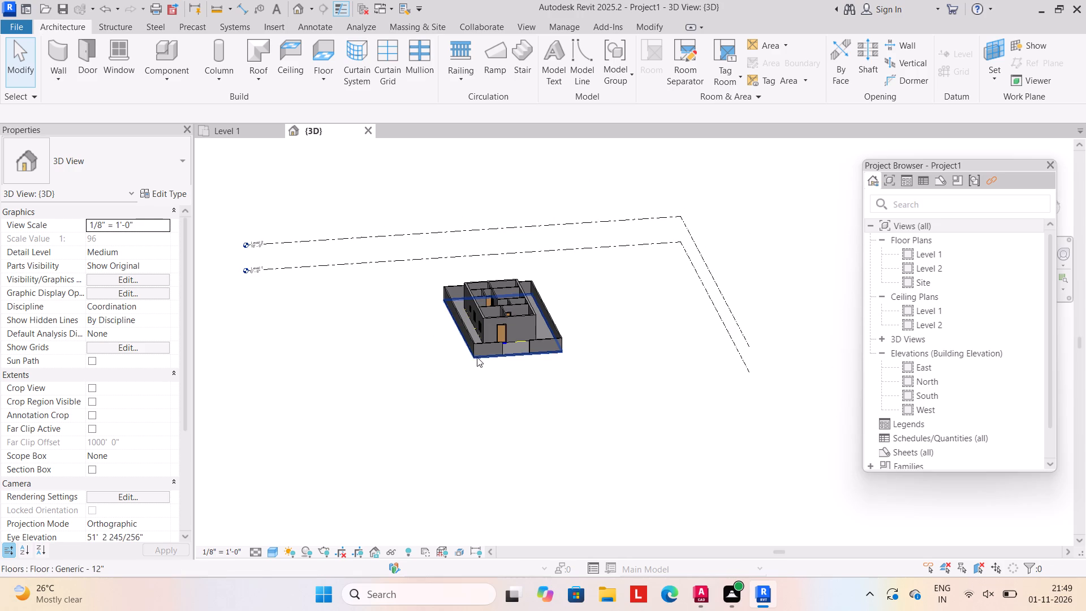
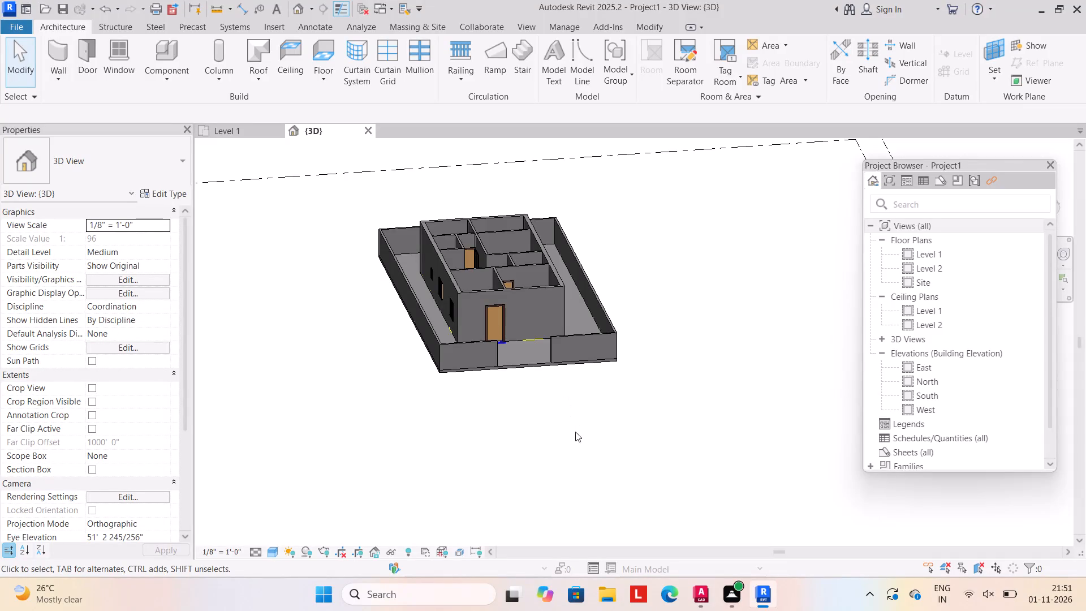
Load the gate_7956.0002 family from the Gate folder for placement as a component, with the 3D view facing the entrance side.
{"action": "middle_click_drag", "start_coordinate": [551, 426], "coordinate": [525, 405], "text": "shift"}
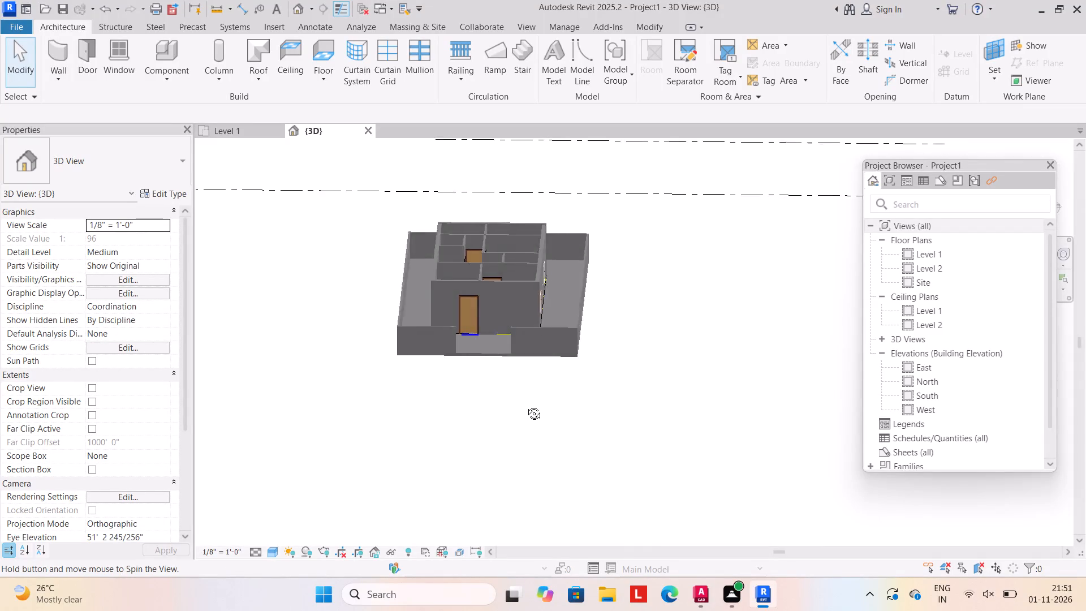
{"action": "middle_click_drag", "start_coordinate": [525, 405], "coordinate": [527, 405], "text": "shift"}
{"action": "scroll", "coordinate": [456, 344], "scroll_direction": "up", "scroll_amount": 3}
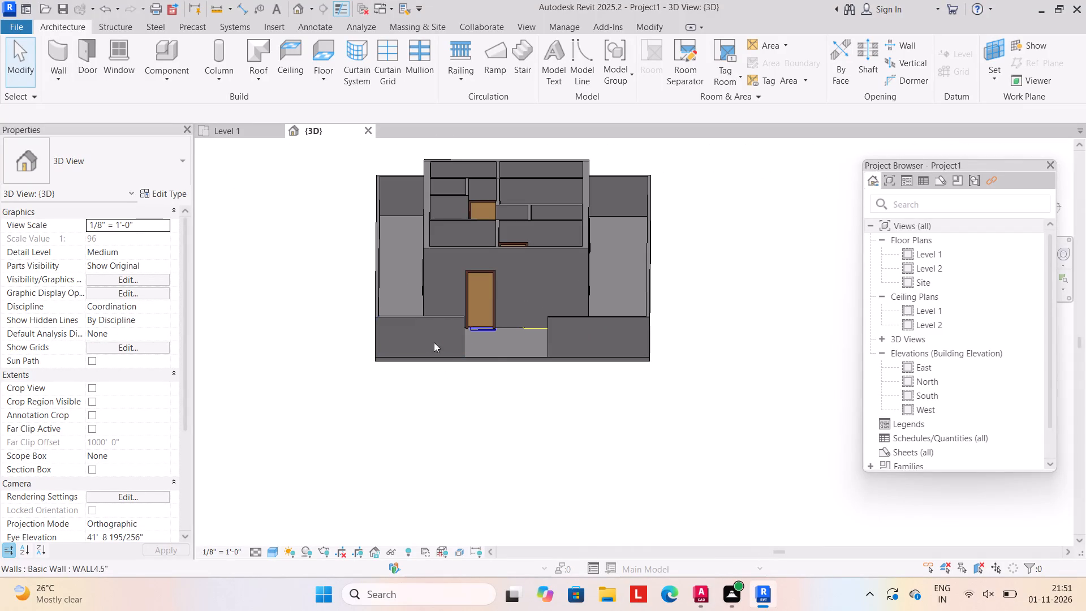
{"action": "left_click", "coordinate": [425, 321]}
{"action": "left_click", "coordinate": [275, 392]}
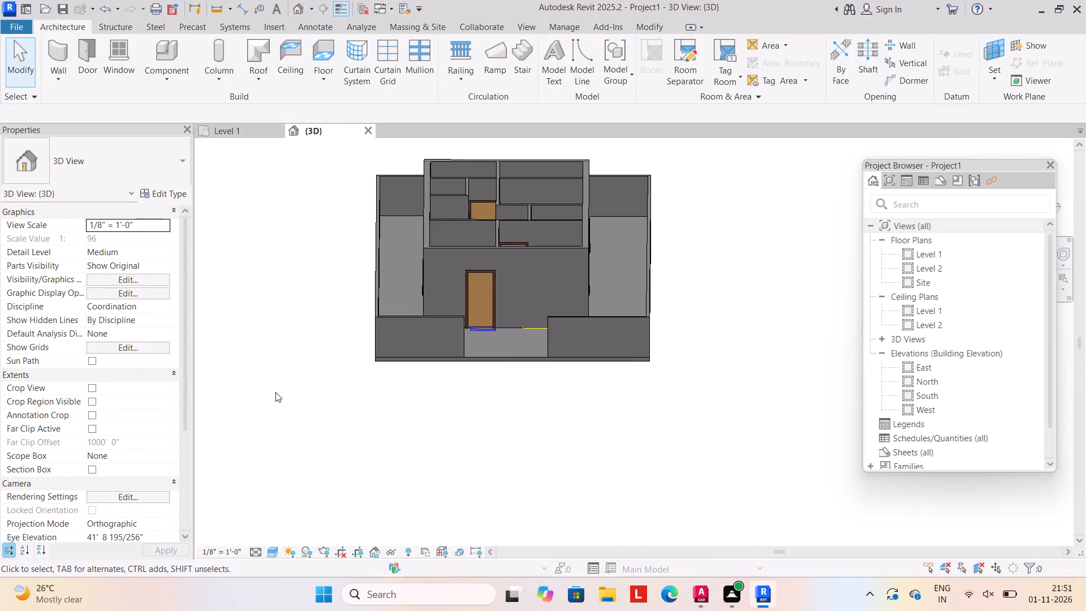
{"action": "left_click", "coordinate": [394, 337]}
{"action": "left_click", "coordinate": [403, 330]}
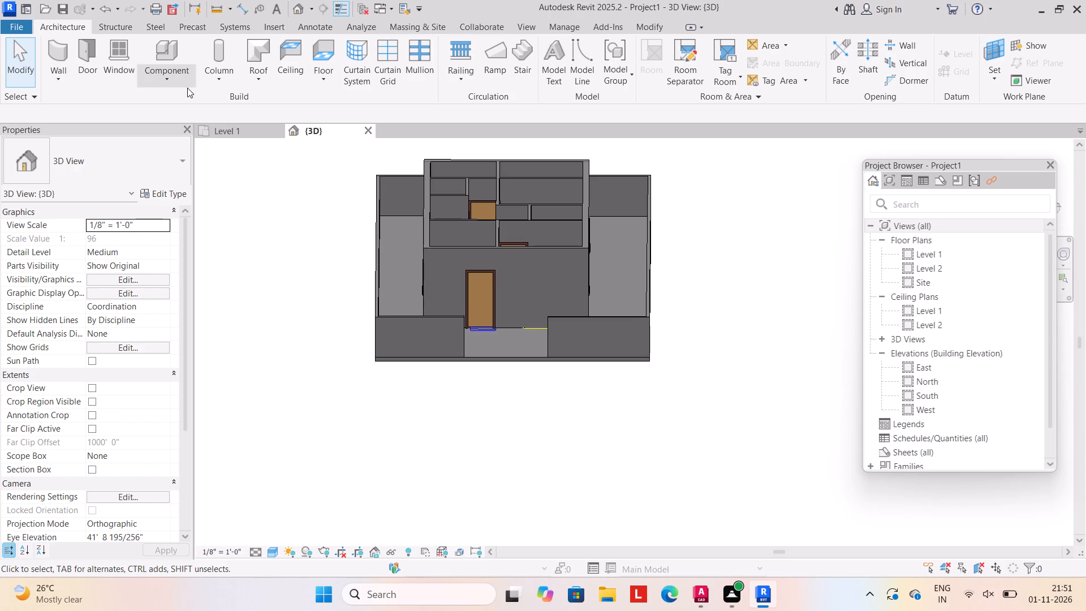
{"action": "left_click", "coordinate": [159, 83]}
{"action": "left_click", "coordinate": [168, 102]}
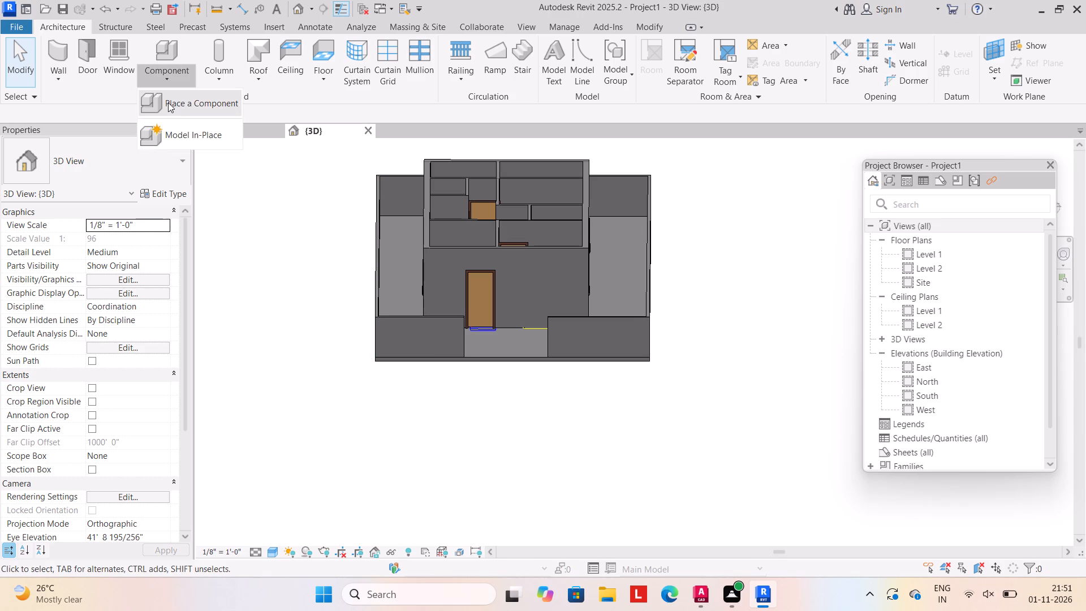
{"action": "left_click", "coordinate": [605, 64]}
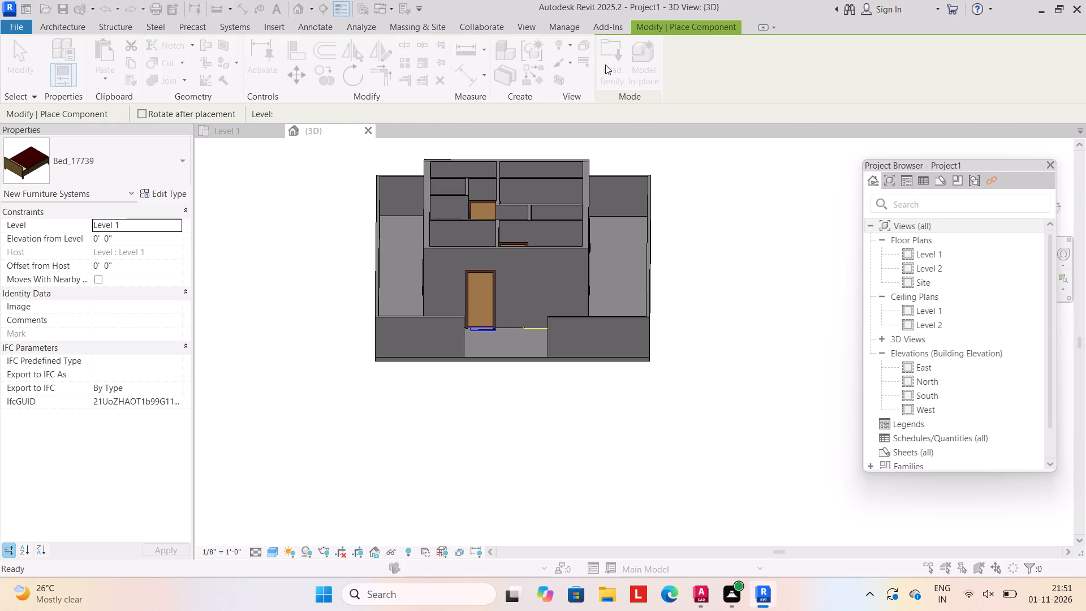
{"action": "scroll", "coordinate": [569, 287], "scroll_direction": "down", "scroll_amount": 5}
{"action": "left_click", "coordinate": [712, 150]}
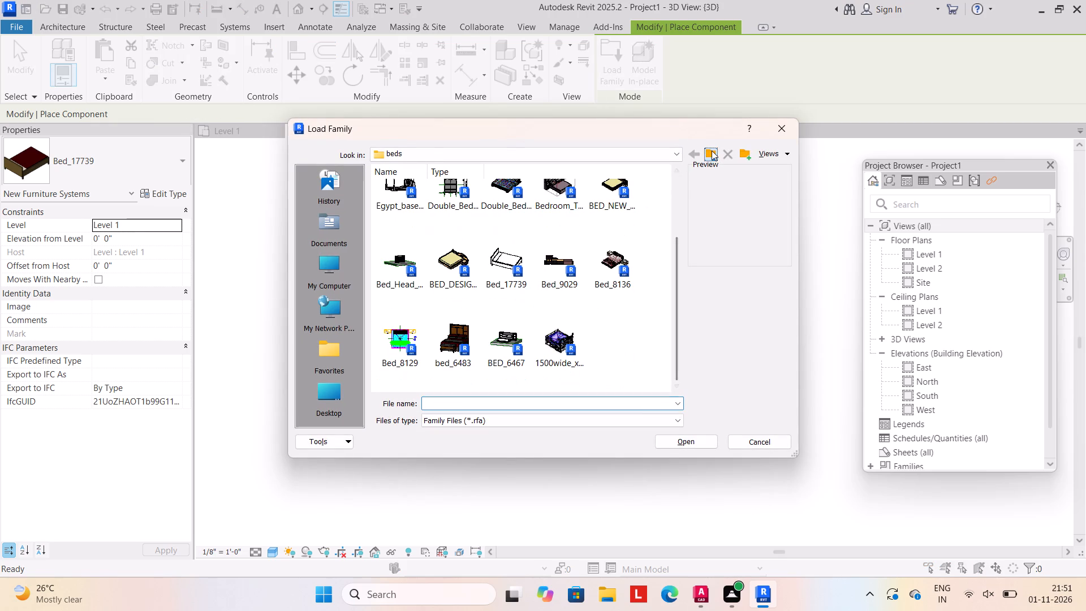
{"action": "scroll", "coordinate": [503, 340], "scroll_direction": "down", "scroll_amount": 7}
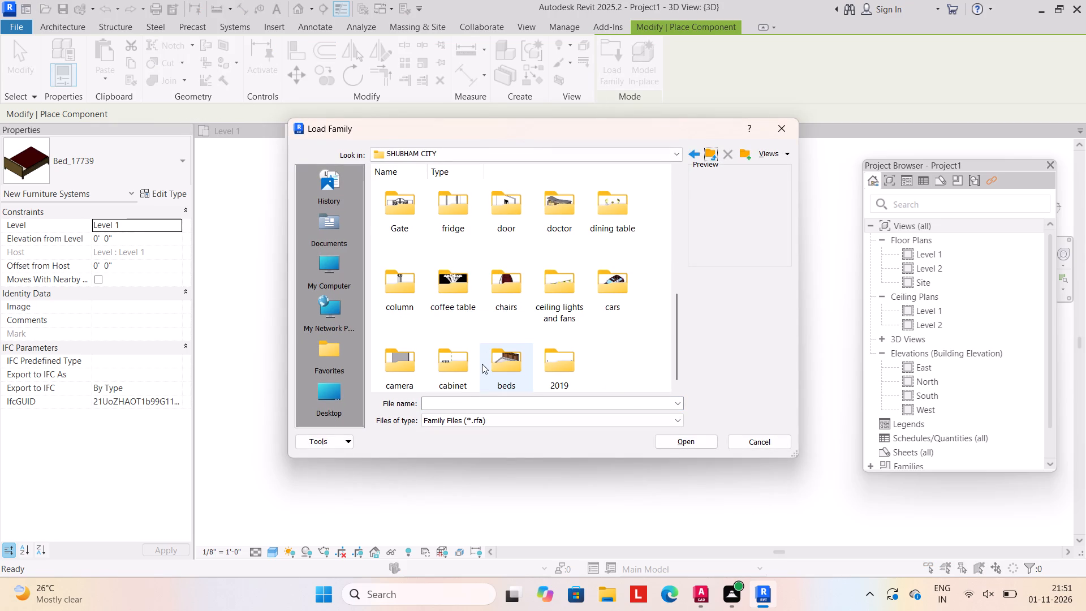
{"action": "scroll", "coordinate": [456, 338], "scroll_direction": "up", "scroll_amount": 4}
{"action": "scroll", "coordinate": [455, 339], "scroll_direction": "down", "scroll_amount": 4}
{"action": "double_click", "coordinate": [397, 204]}
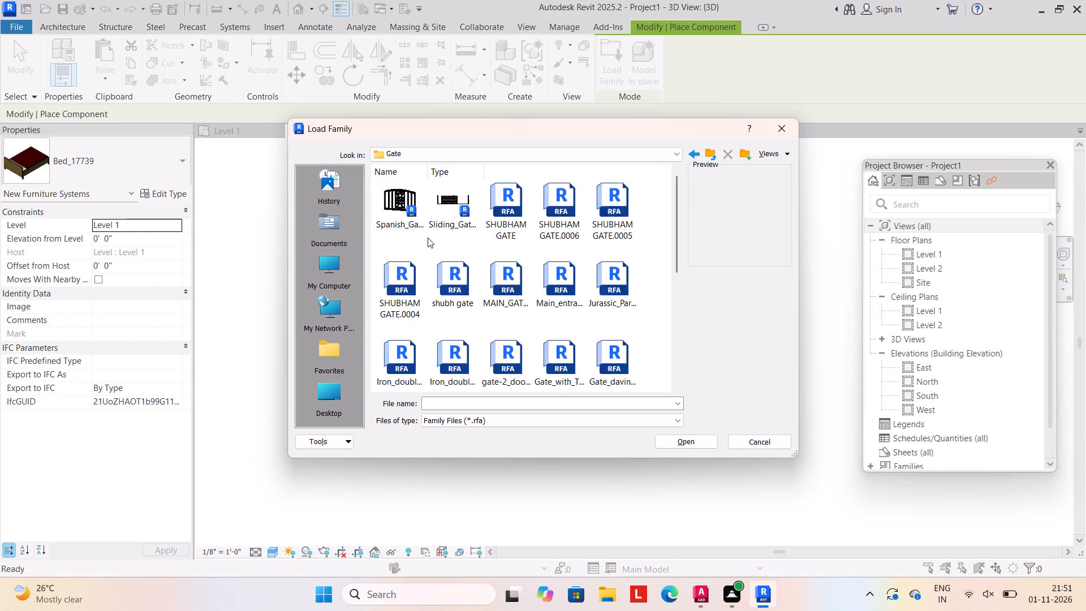
{"action": "scroll", "coordinate": [495, 345], "scroll_direction": "down", "scroll_amount": 5}
{"action": "left_click", "coordinate": [457, 269]}
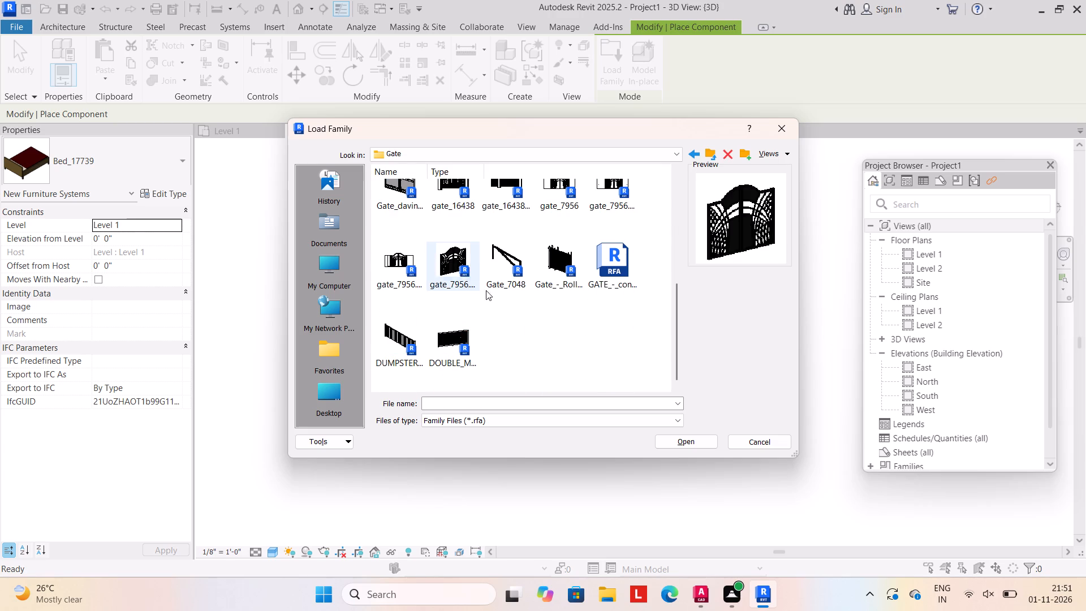
{"action": "left_click", "coordinate": [689, 439]}
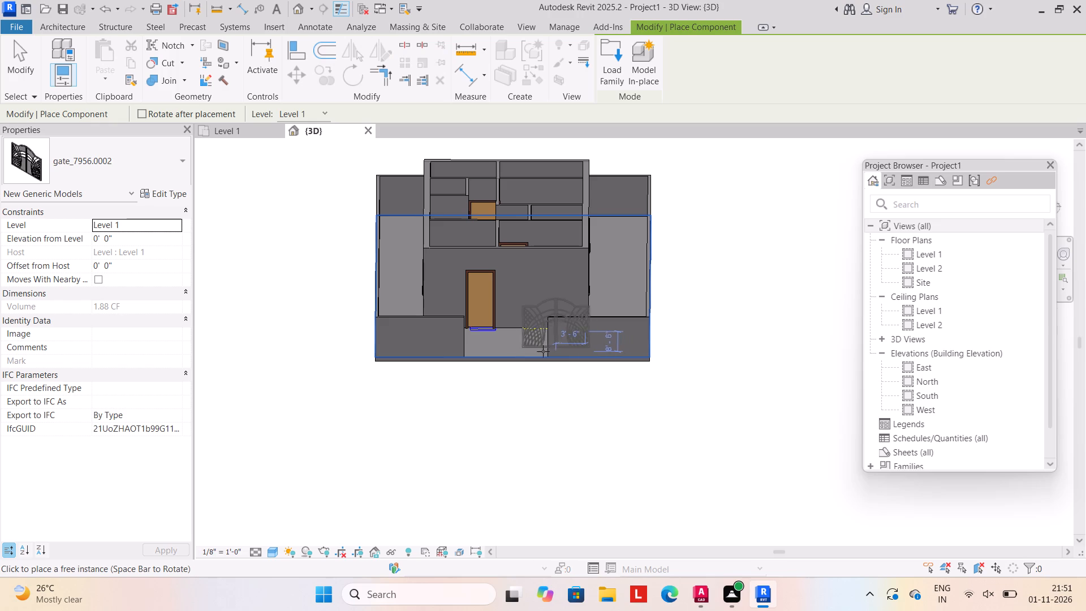
Place one gate_7956.0002 on Level 1 in the entrance opening, in line with the boundary wall.
{"action": "scroll", "coordinate": [508, 360], "scroll_direction": "up", "scroll_amount": 8}
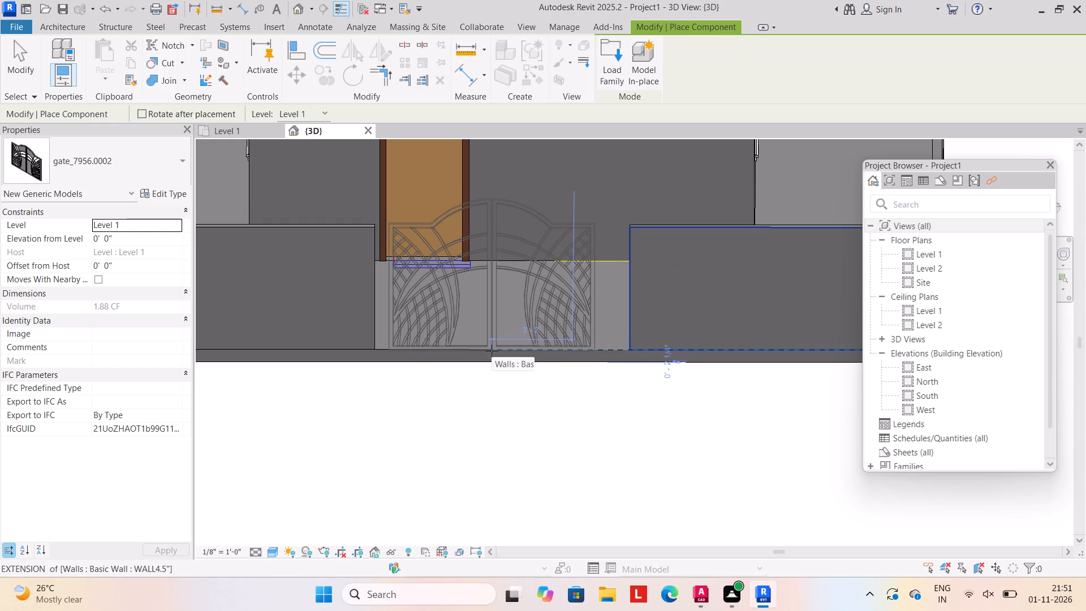
{"action": "left_click", "coordinate": [492, 351]}
{"action": "key", "text": "Escape"}
{"action": "key", "text": "Escape"}
{"action": "key", "text": "Escape"}
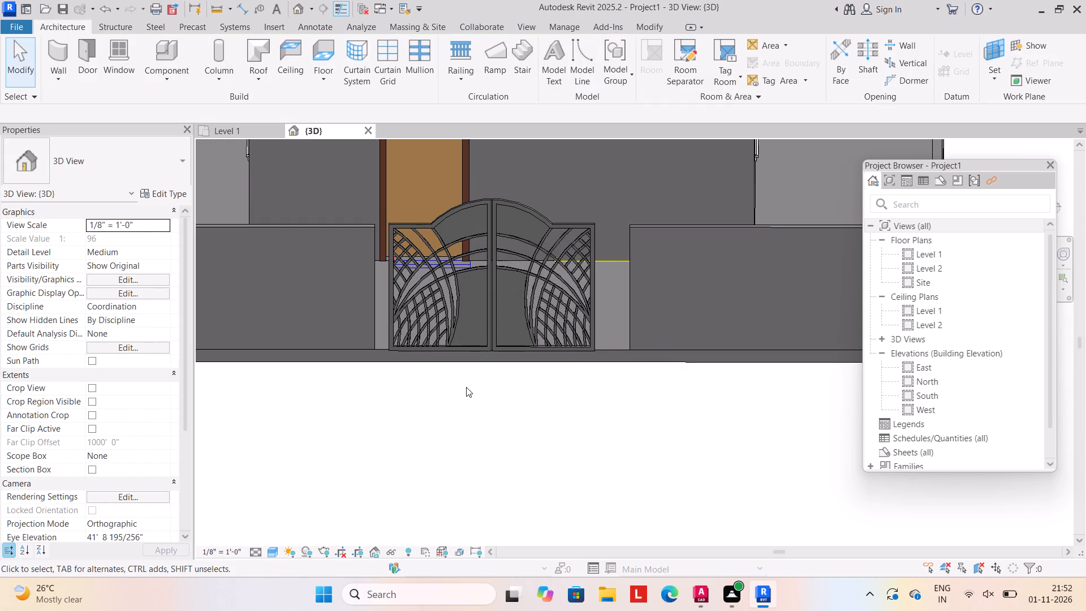
Extend the boundary wall segment west of the gate so its end meets the gate frame.
{"action": "left_click", "coordinate": [371, 342]}
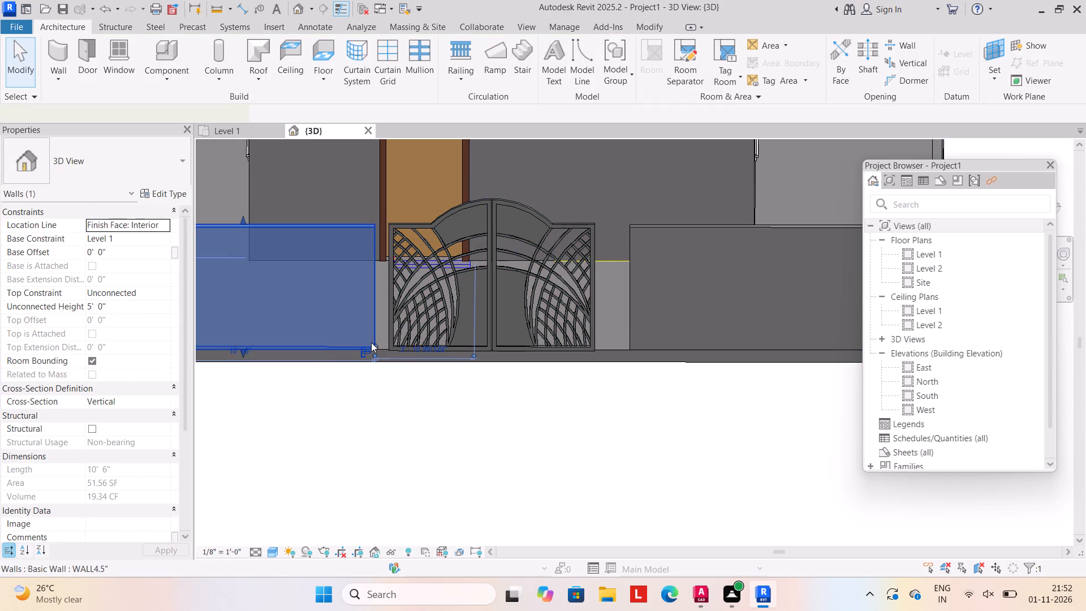
{"action": "scroll", "coordinate": [381, 364], "scroll_direction": "up", "scroll_amount": 4}
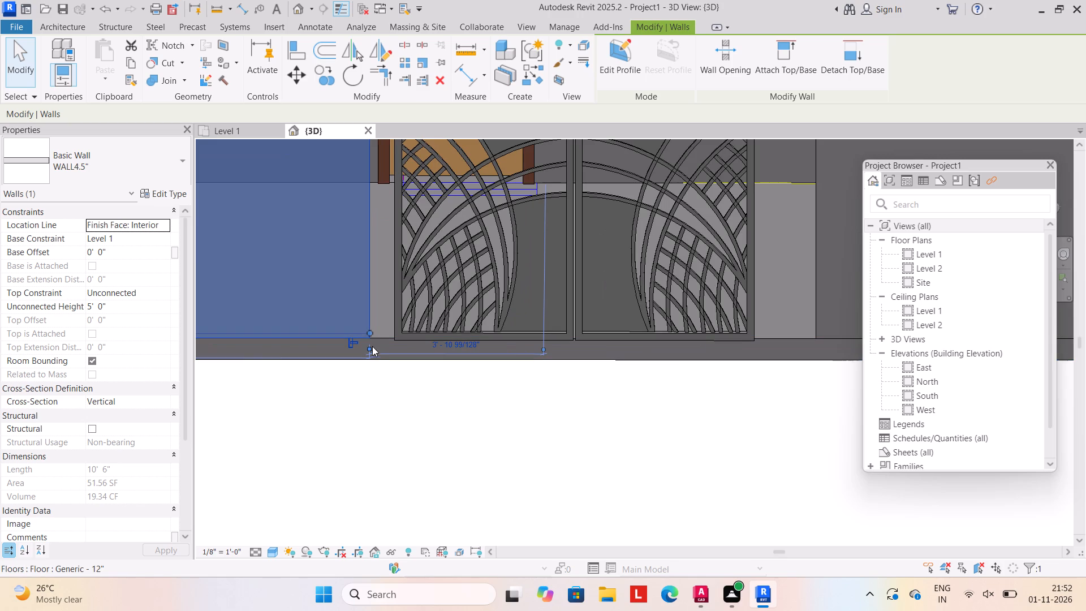
{"action": "left_click_drag", "start_coordinate": [367, 332], "coordinate": [396, 334]}
{"action": "left_click", "coordinate": [412, 419]}
Nudge the gate two small increments toward the house.
{"action": "left_click", "coordinate": [489, 326]}
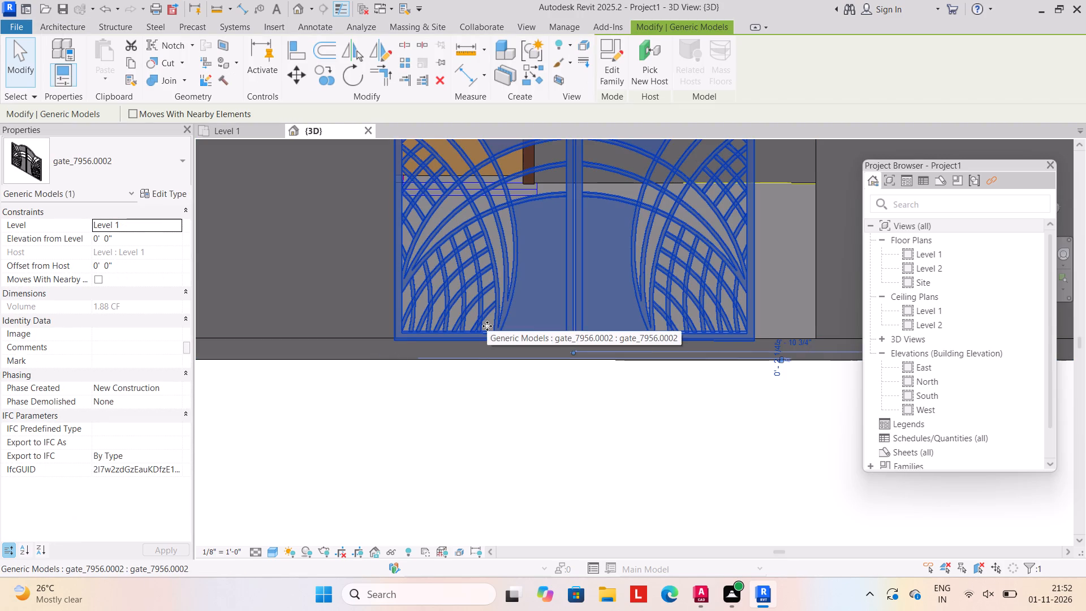
{"action": "key", "text": "Up"}
{"action": "key", "text": "Up"}
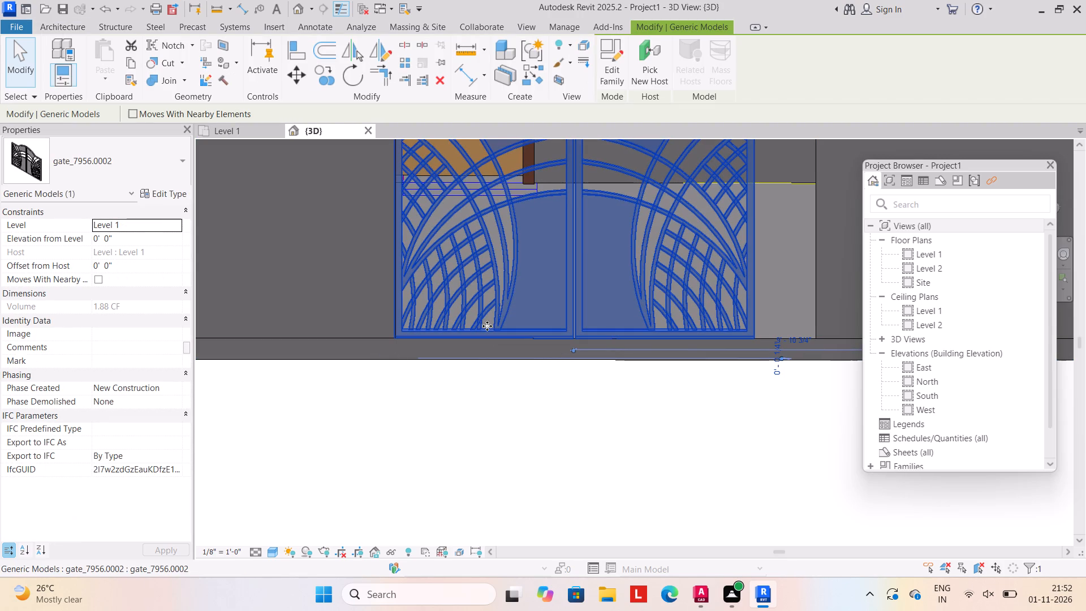
{"action": "left_click", "coordinate": [545, 487]}
Extend the boundary wall segment east of the gate up to the gate frame, making it about 13' 4" long.
{"action": "scroll", "coordinate": [553, 470], "scroll_direction": "down", "scroll_amount": 2}
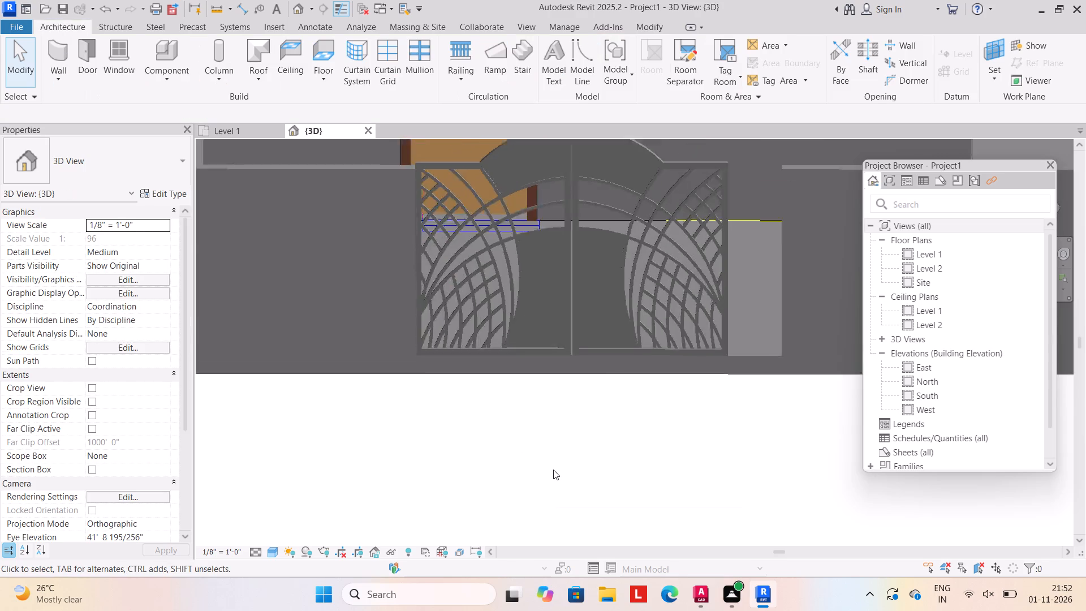
{"action": "scroll", "coordinate": [553, 470], "scroll_direction": "down", "scroll_amount": 1}
{"action": "left_click", "coordinate": [726, 348]}
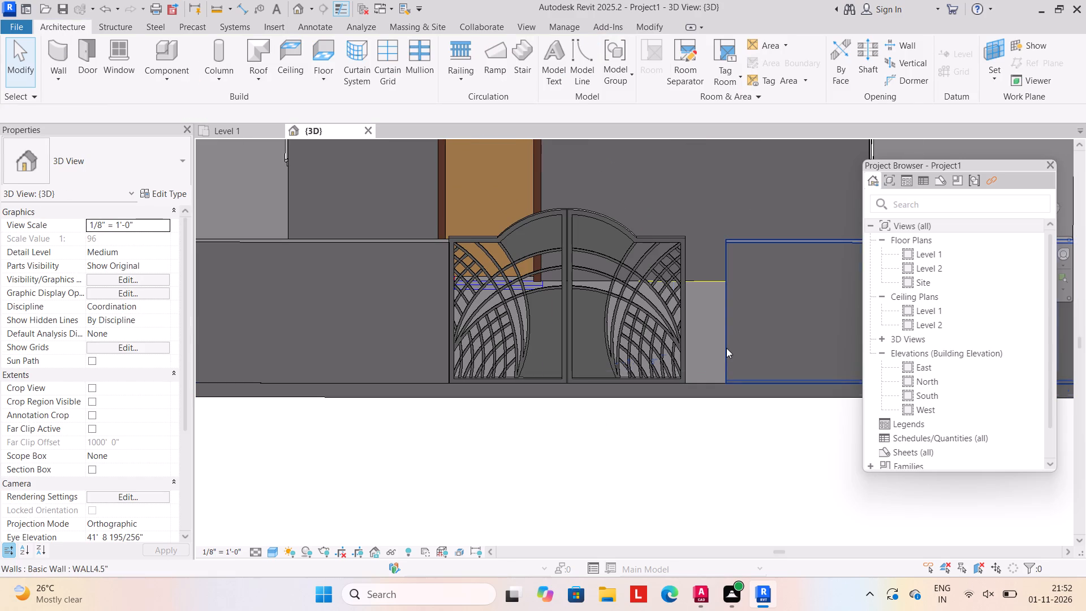
{"action": "scroll", "coordinate": [722, 418], "scroll_direction": "up", "scroll_amount": 4}
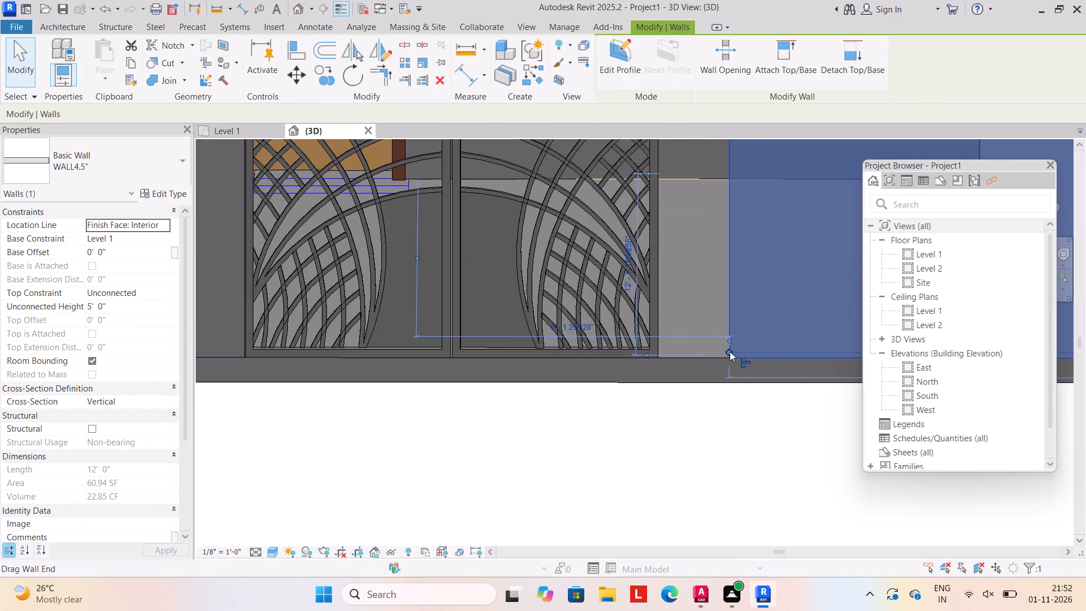
{"action": "left_click_drag", "start_coordinate": [720, 355], "coordinate": [662, 352]}
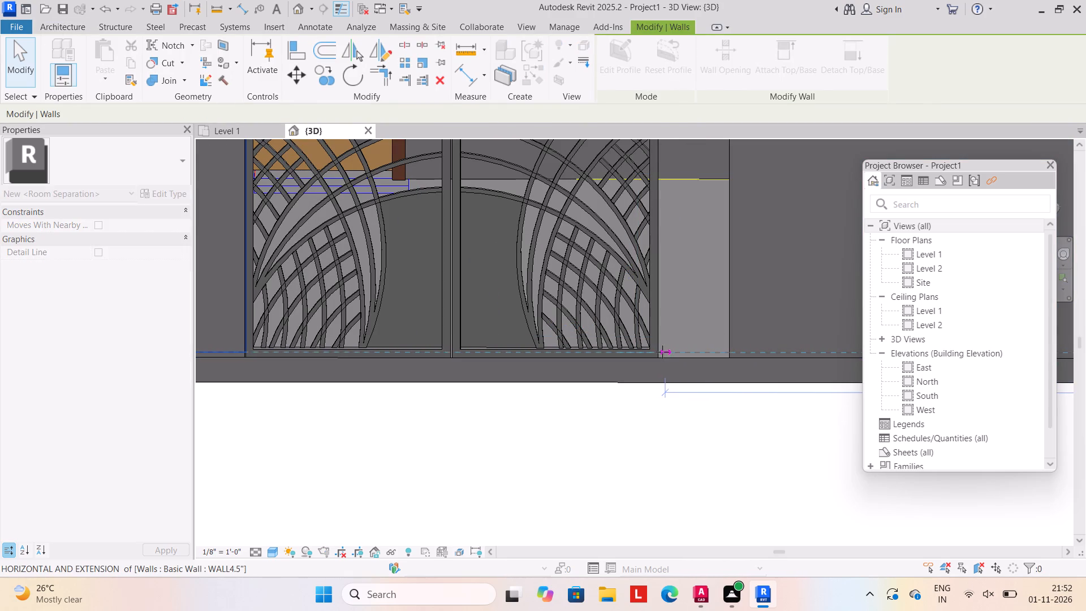
{"action": "left_click_drag", "start_coordinate": [662, 352], "coordinate": [660, 352]}
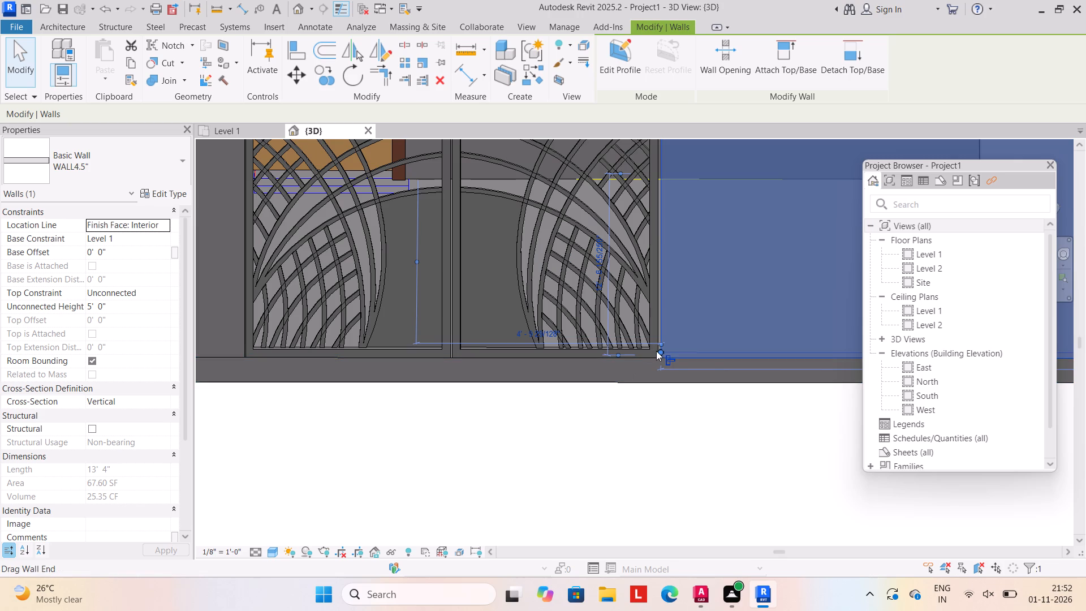
{"action": "left_click", "coordinate": [657, 351]}
{"action": "left_click", "coordinate": [531, 460]}
In the Level 1 plan, start a roof by footprint moved to Level 2, using a rectangular boundary without defined slope.
{"action": "scroll", "coordinate": [532, 465], "scroll_direction": "down", "scroll_amount": 5}
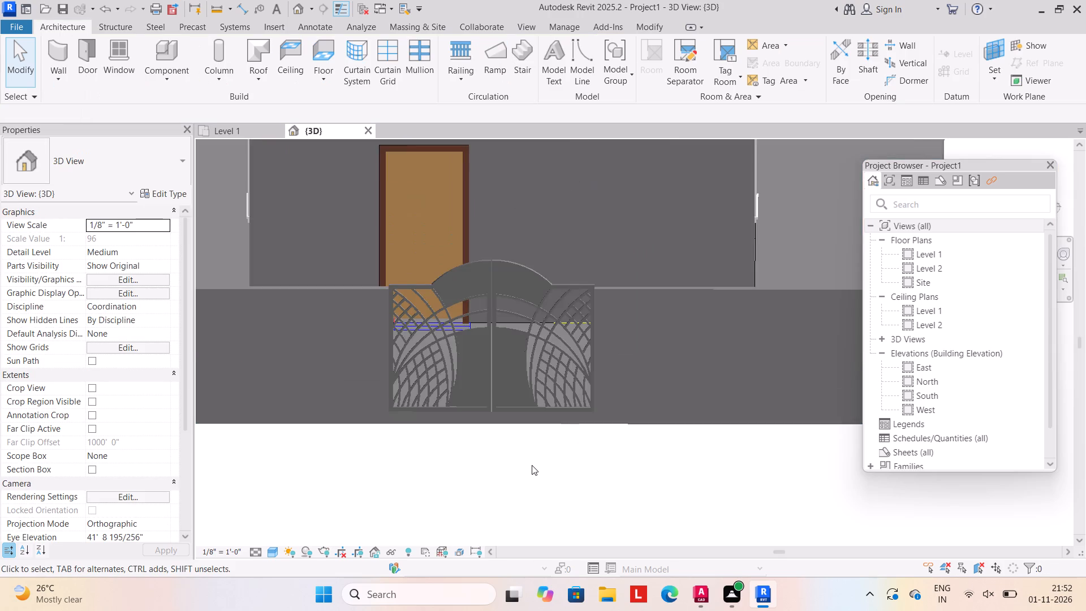
{"action": "scroll", "coordinate": [532, 468], "scroll_direction": "down", "scroll_amount": 6}
{"action": "middle_click_drag", "start_coordinate": [530, 471], "coordinate": [566, 472]}
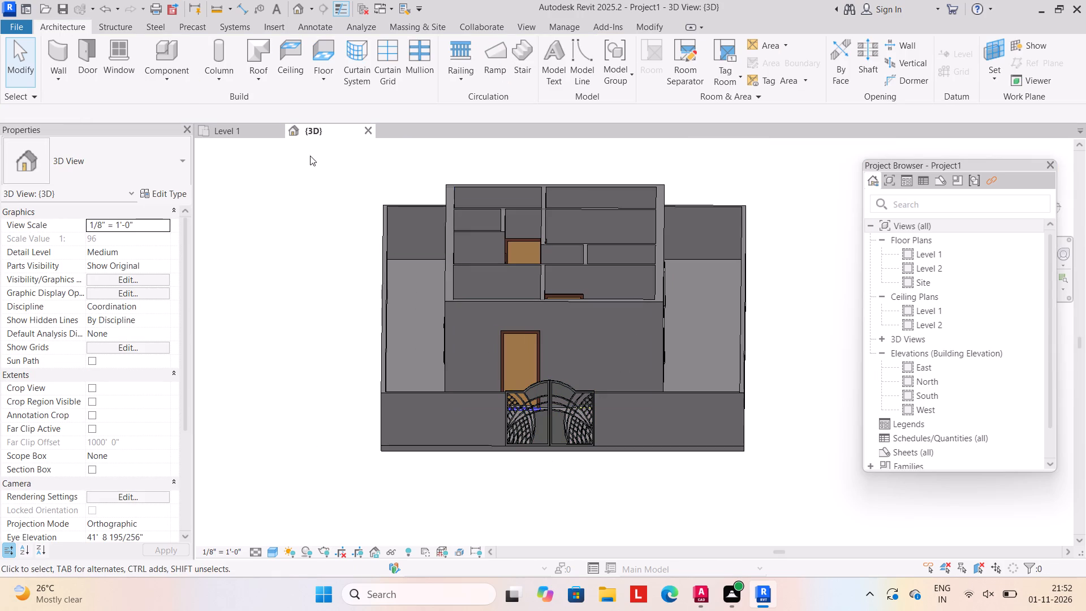
{"action": "left_click", "coordinate": [244, 135]}
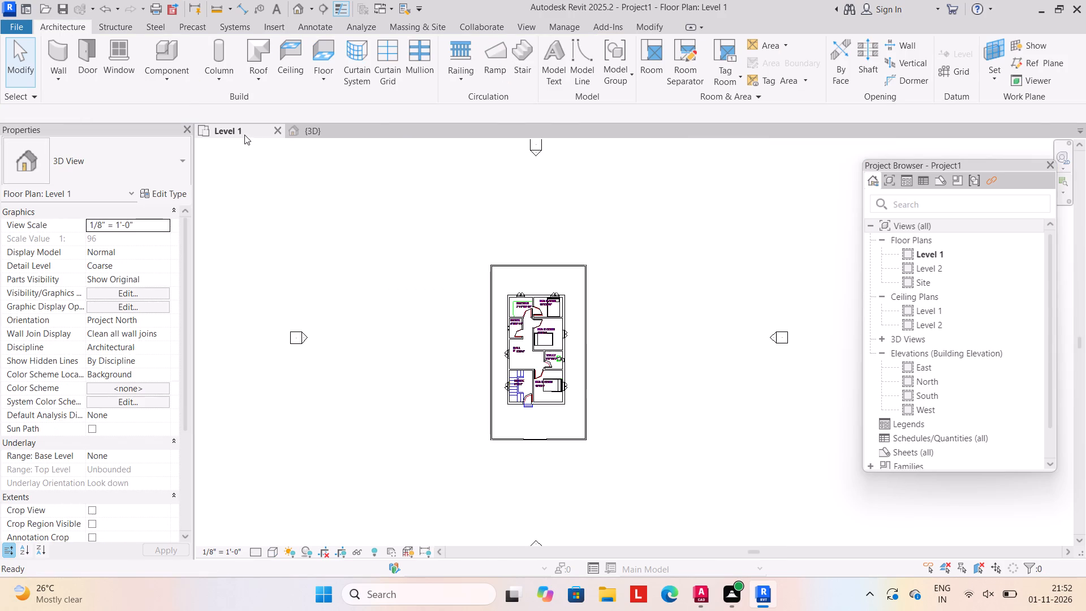
{"action": "scroll", "coordinate": [359, 305], "scroll_direction": "down", "scroll_amount": 1}
{"action": "scroll", "coordinate": [501, 313], "scroll_direction": "up", "scroll_amount": 3}
{"action": "scroll", "coordinate": [545, 344], "scroll_direction": "up", "scroll_amount": 1}
{"action": "middle_click_drag", "start_coordinate": [545, 344], "coordinate": [542, 331]}
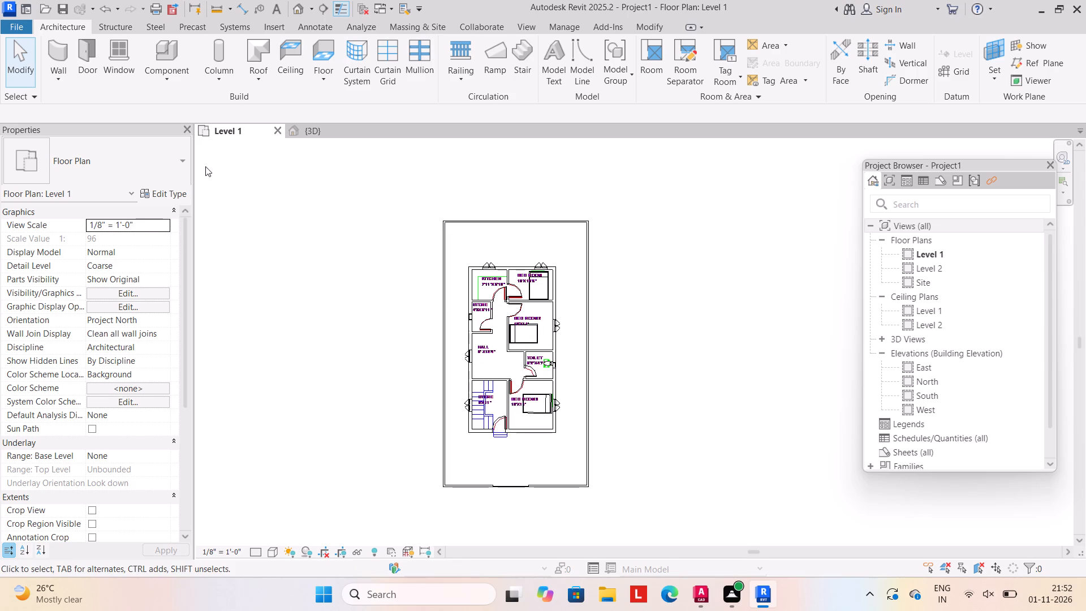
{"action": "left_click", "coordinate": [257, 80]}
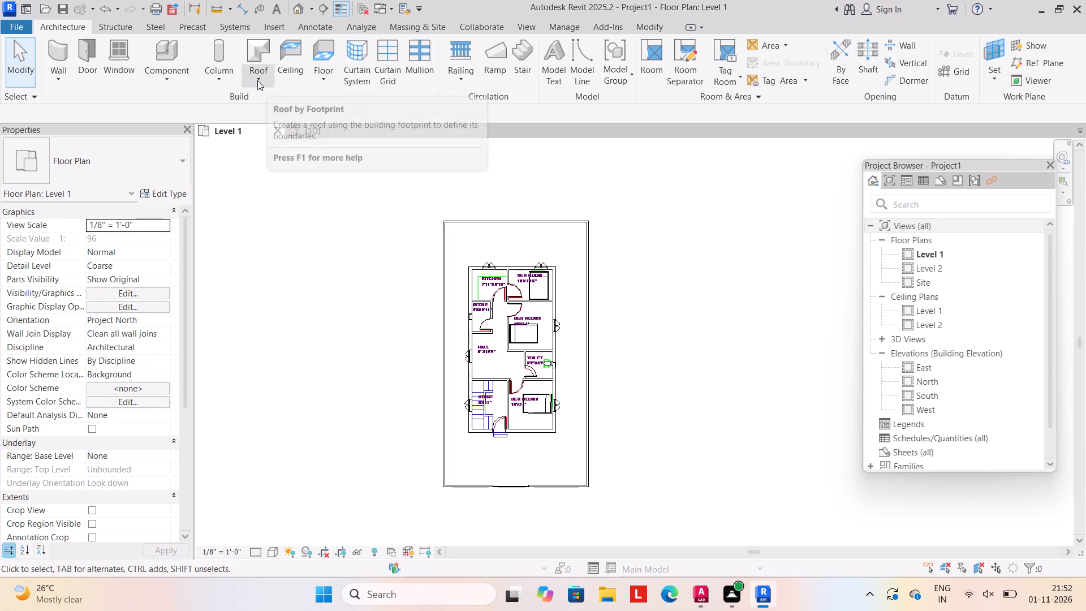
{"action": "left_click", "coordinate": [271, 97]}
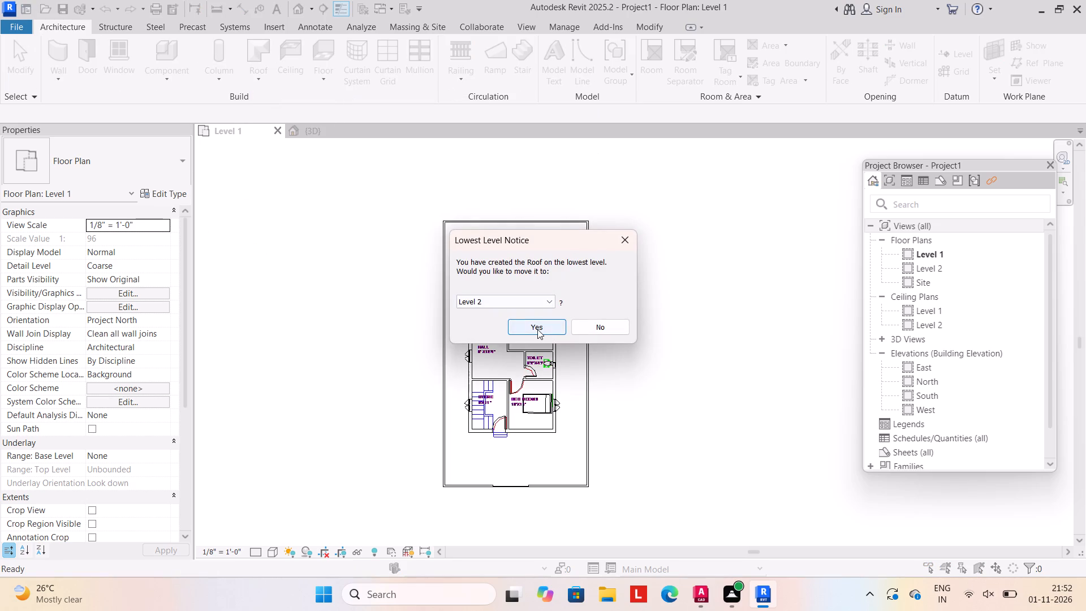
{"action": "left_click", "coordinate": [537, 329]}
{"action": "left_click", "coordinate": [726, 48]}
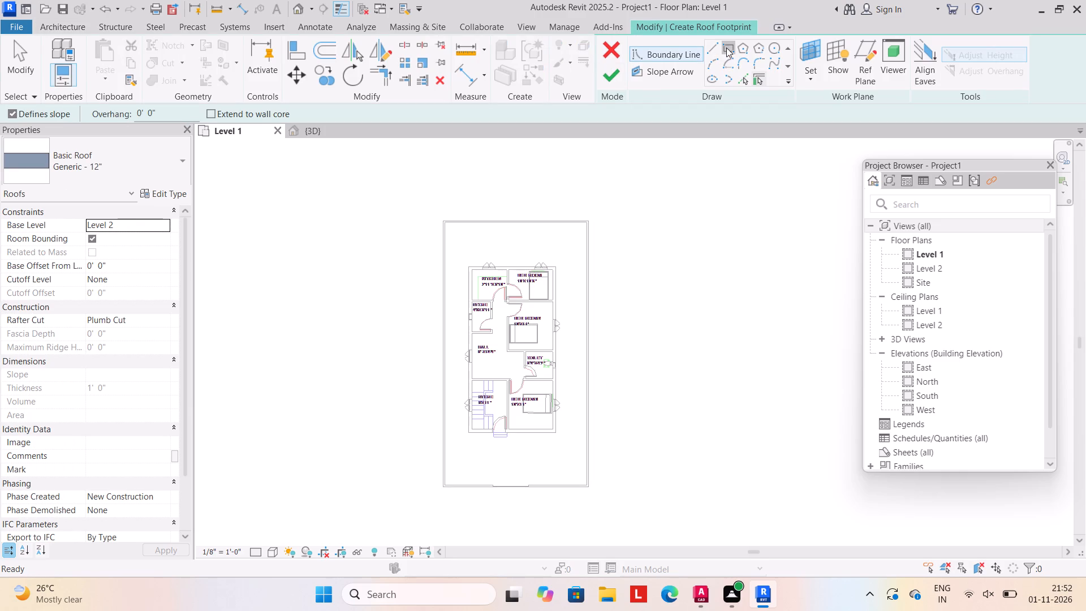
{"action": "left_click", "coordinate": [7, 112]}
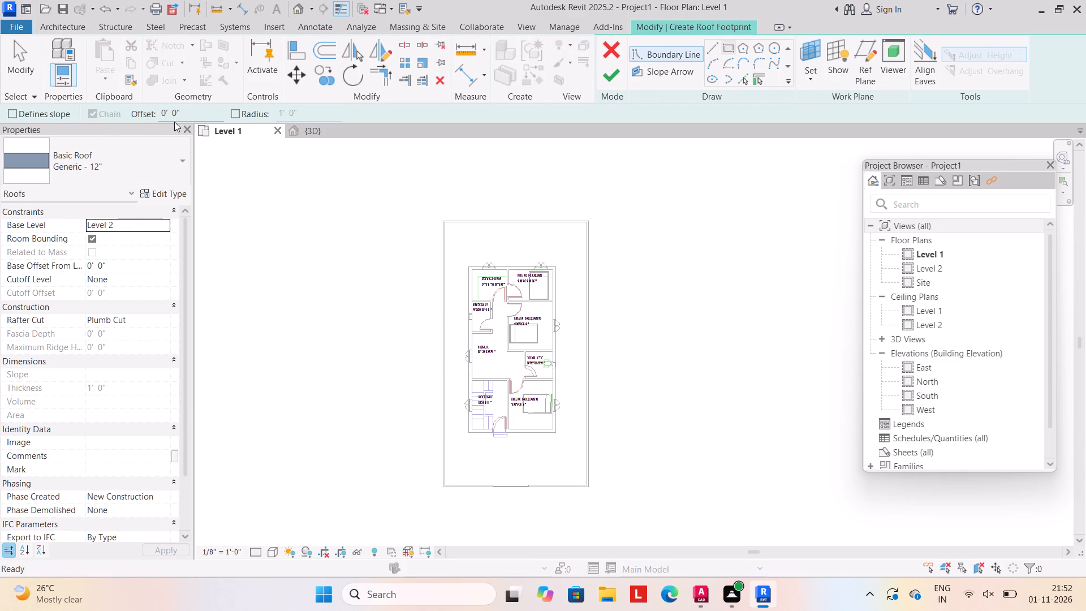
Sketch the rectangular roof boundary with a 2' offset outside the house's outer wall corners.
{"action": "left_click", "coordinate": [186, 111]}
{"action": "key", "text": "BackSpace"}
{"action": "key", "text": "BackSpace"}
{"action": "key", "text": "BackSpace"}
{"action": "key", "text": "BackSpace"}
{"action": "key", "text": "BackSpace"}
{"action": "key", "text": "BackSpace"}
{"action": "key", "text": "BackSpace"}
{"action": "key", "text": "BackSpace"}
{"action": "key", "text": "BackSpace"}
{"action": "key", "text": "BackSpace"}
{"action": "key", "text": "BackSpace"}
{"action": "type", "text": "2'"}
{"action": "key", "text": "Return"}
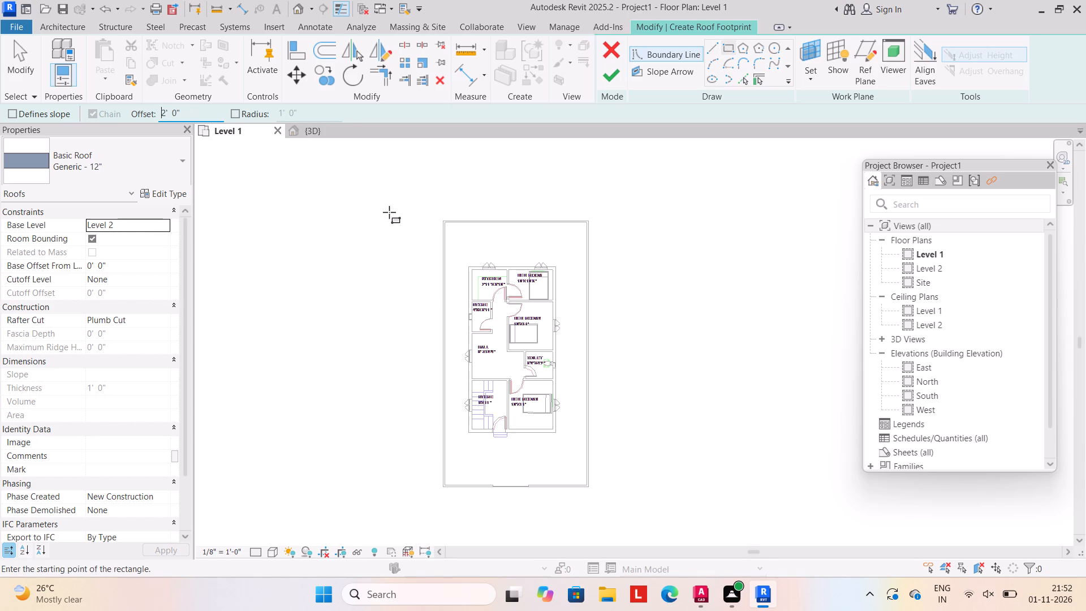
{"action": "left_click", "coordinate": [469, 266]}
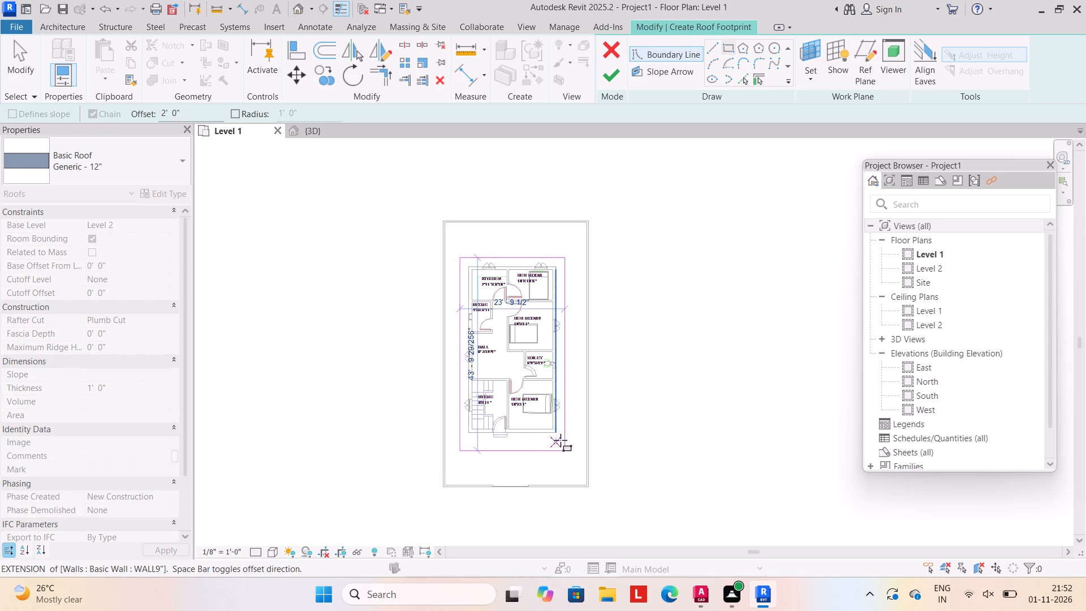
{"action": "left_click", "coordinate": [562, 431]}
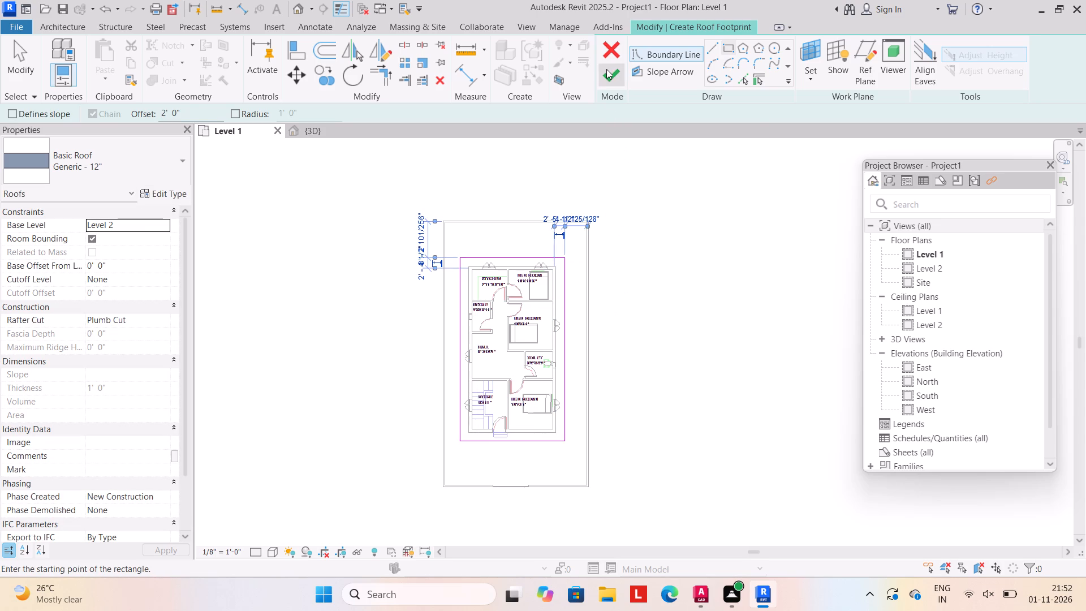
Finish the roof footprint and attach the highlighted house walls to the roof.
{"action": "left_click", "coordinate": [606, 79]}
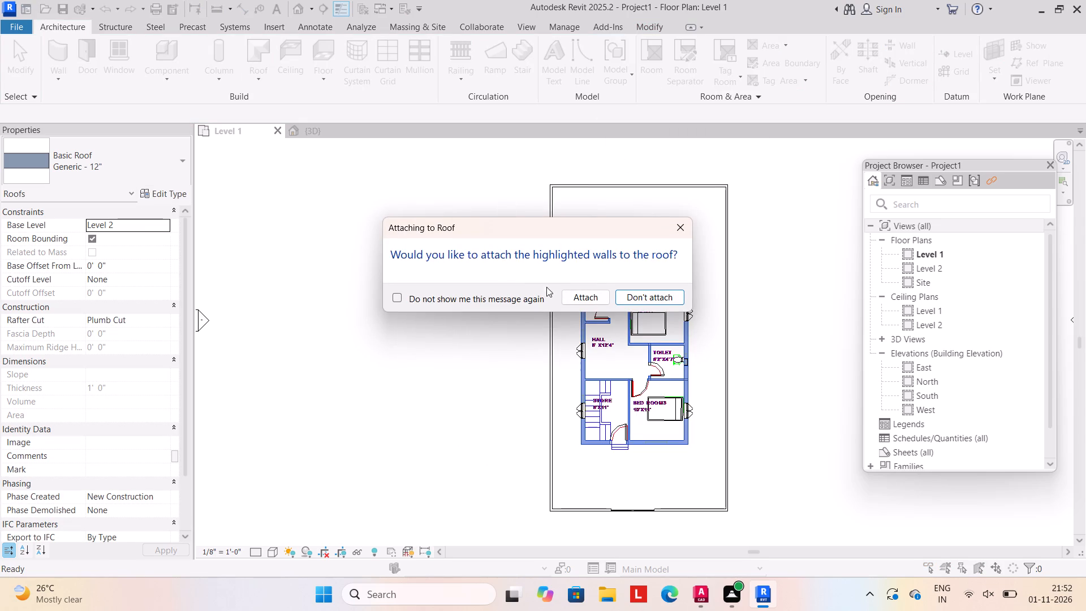
{"action": "left_click", "coordinate": [578, 299]}
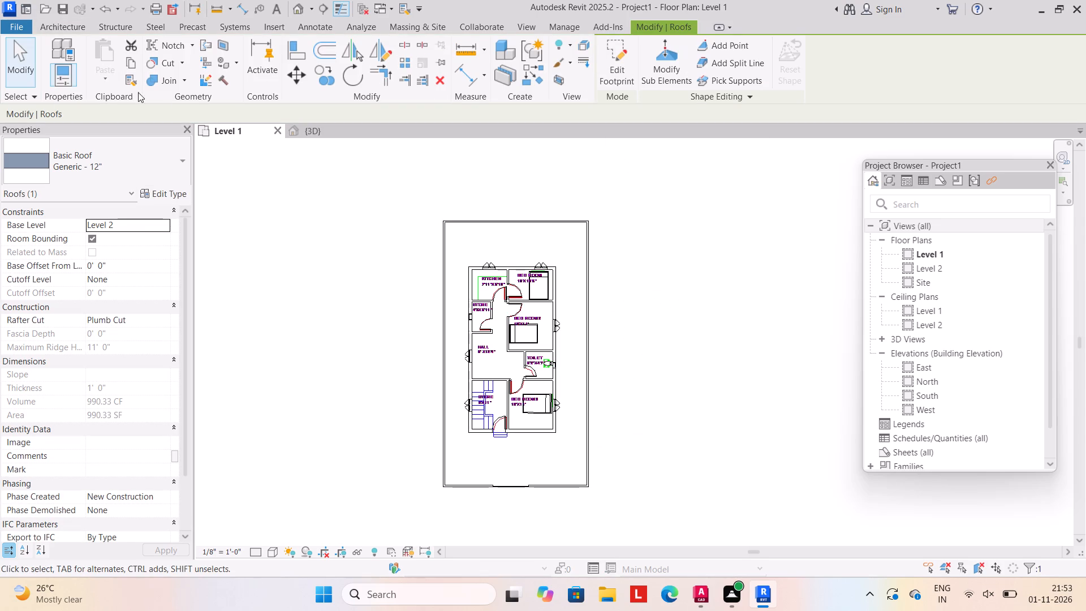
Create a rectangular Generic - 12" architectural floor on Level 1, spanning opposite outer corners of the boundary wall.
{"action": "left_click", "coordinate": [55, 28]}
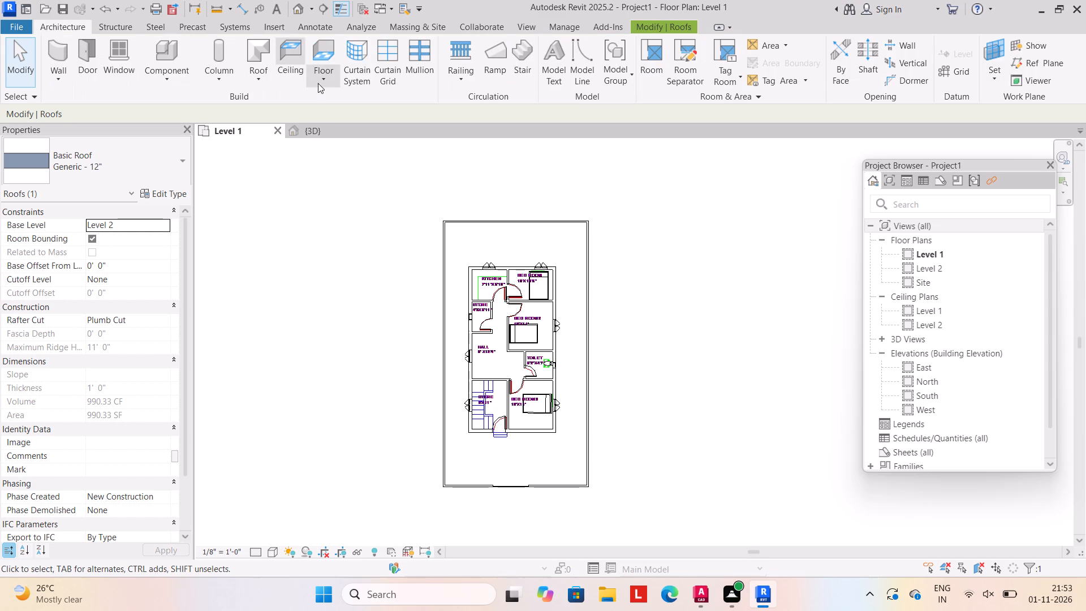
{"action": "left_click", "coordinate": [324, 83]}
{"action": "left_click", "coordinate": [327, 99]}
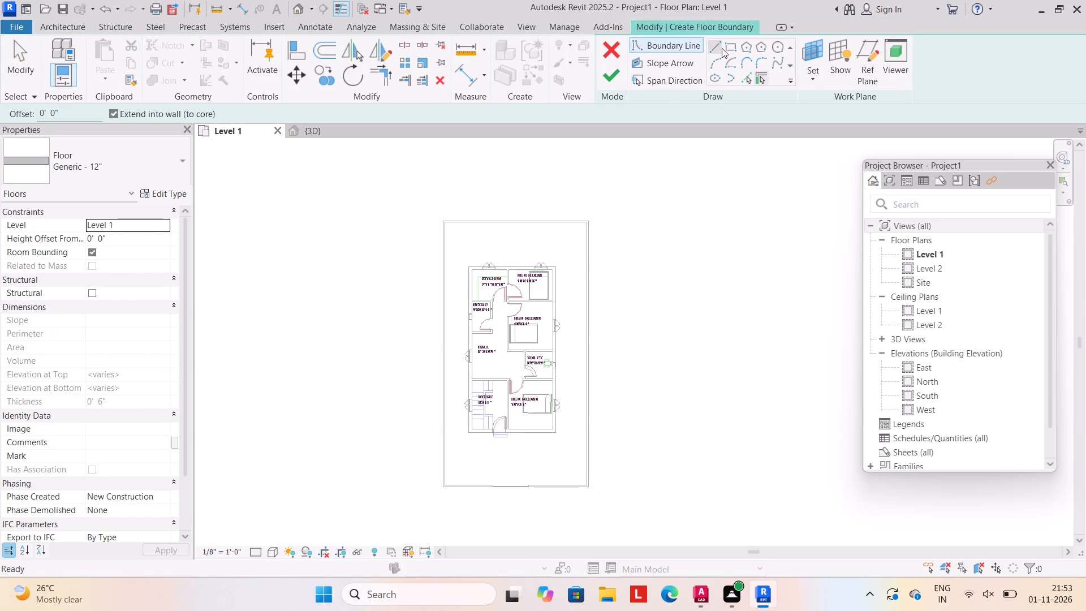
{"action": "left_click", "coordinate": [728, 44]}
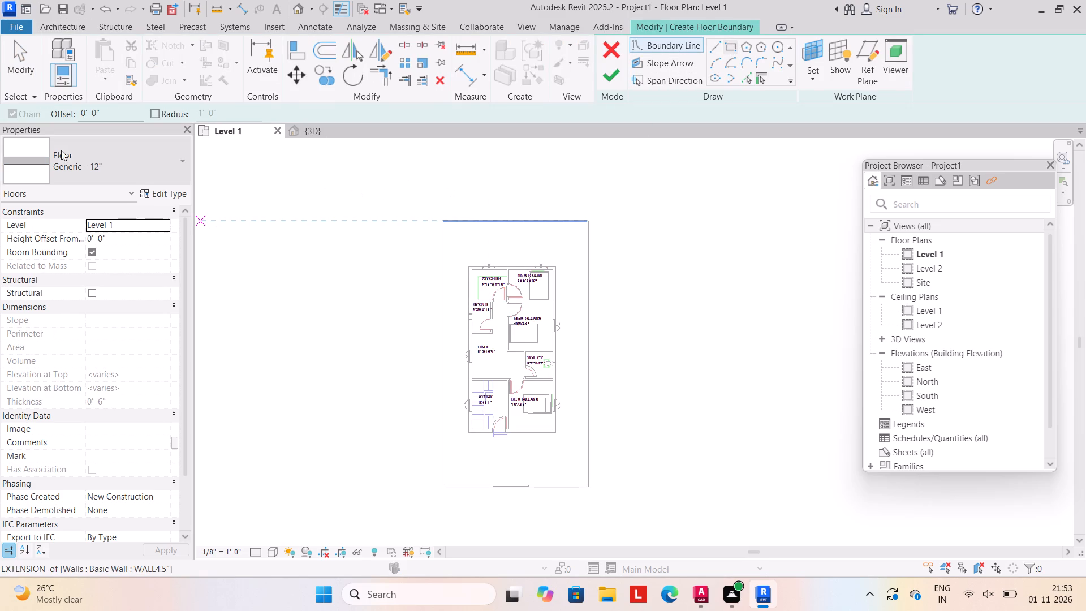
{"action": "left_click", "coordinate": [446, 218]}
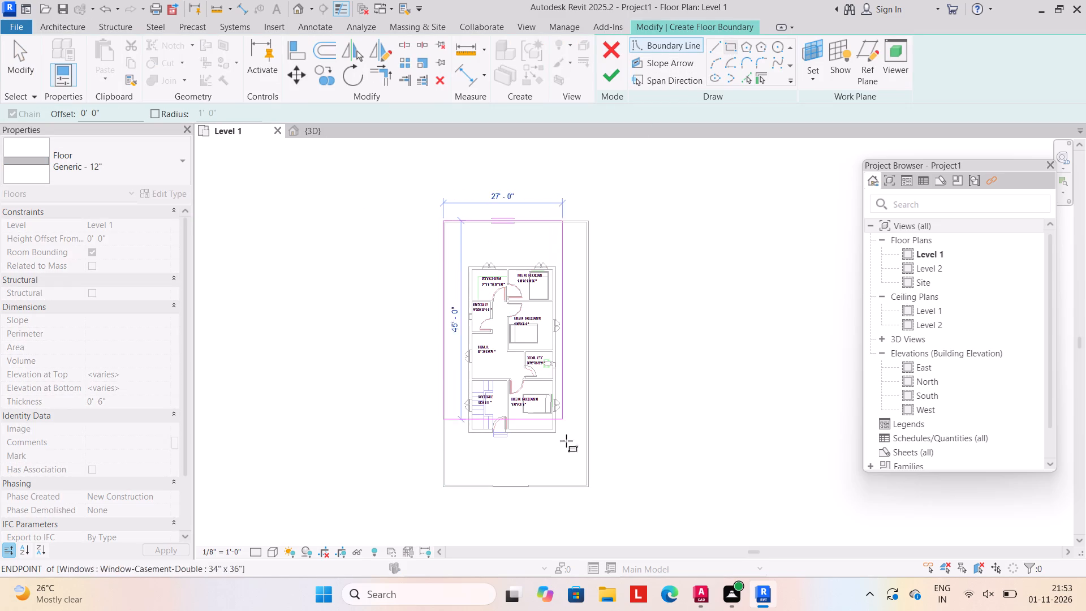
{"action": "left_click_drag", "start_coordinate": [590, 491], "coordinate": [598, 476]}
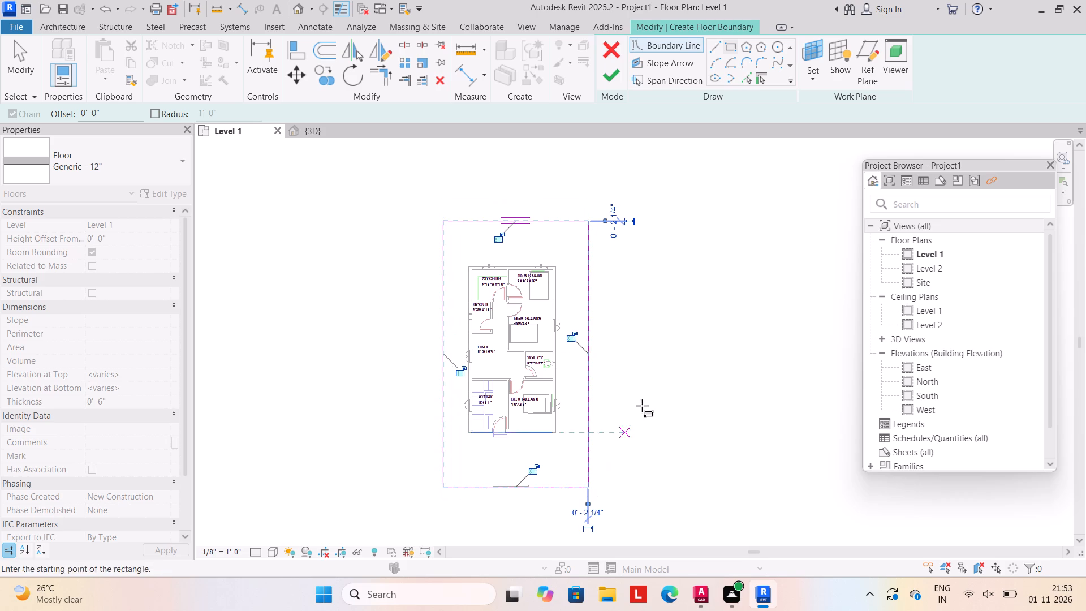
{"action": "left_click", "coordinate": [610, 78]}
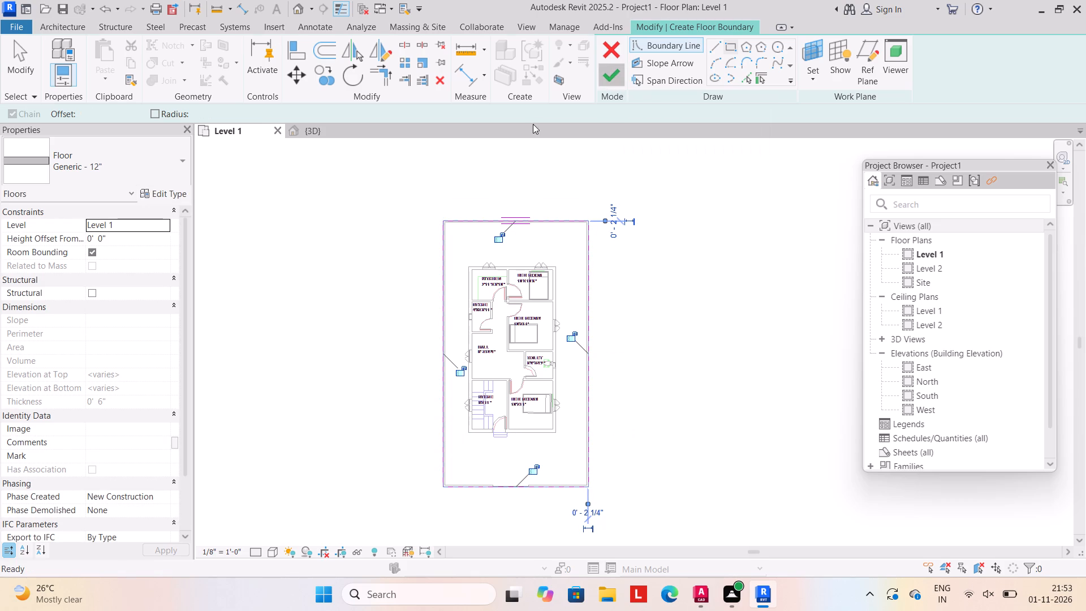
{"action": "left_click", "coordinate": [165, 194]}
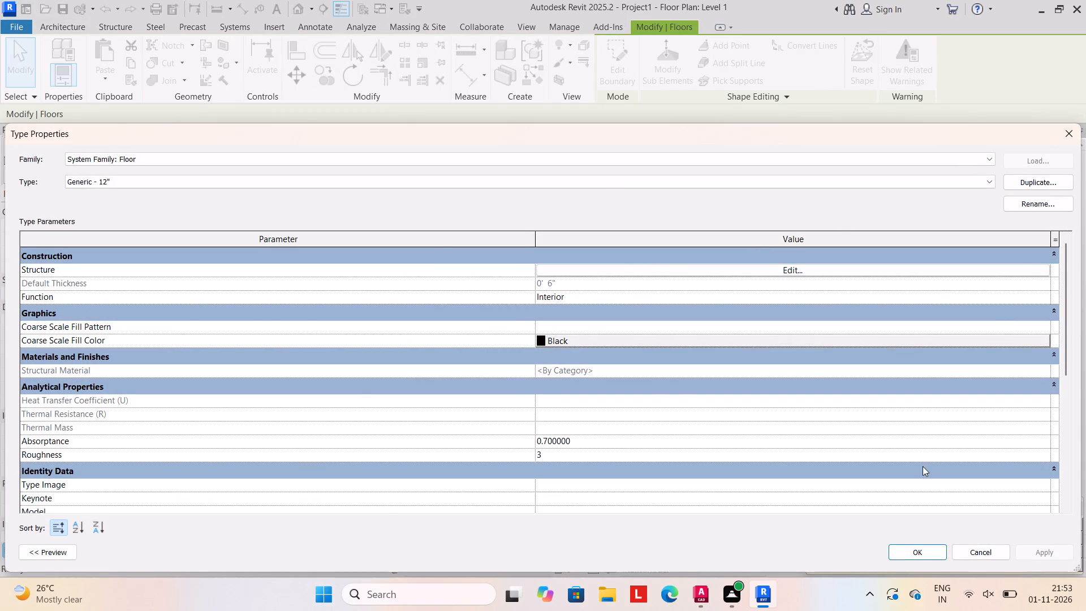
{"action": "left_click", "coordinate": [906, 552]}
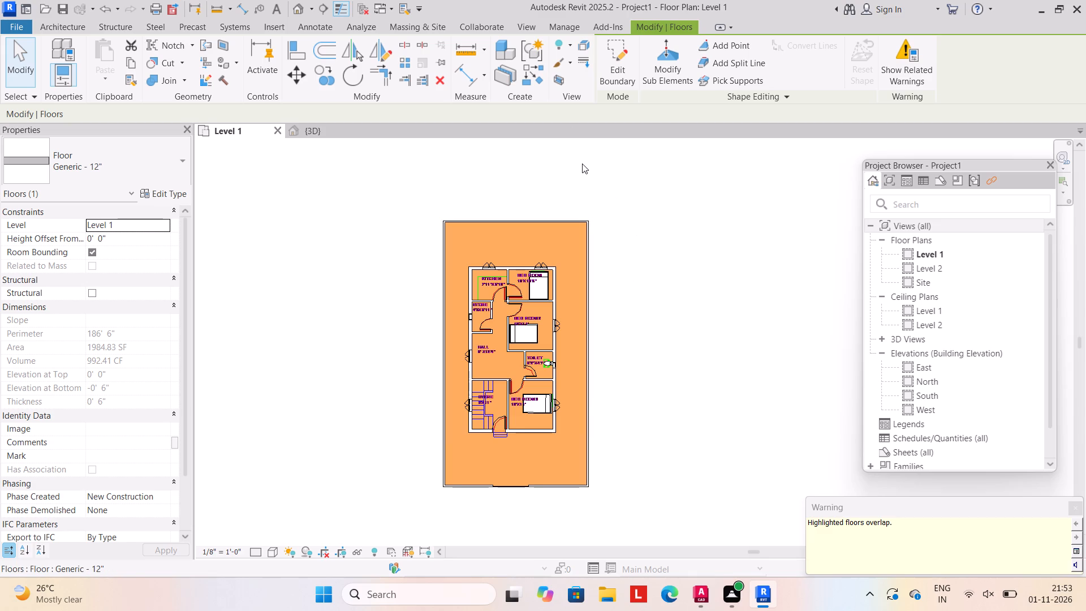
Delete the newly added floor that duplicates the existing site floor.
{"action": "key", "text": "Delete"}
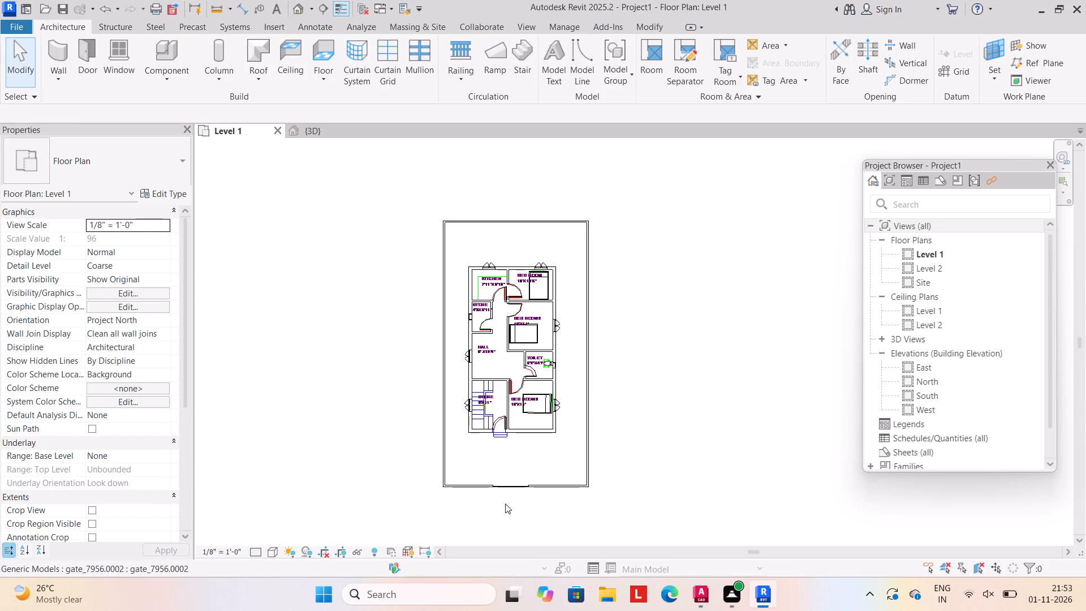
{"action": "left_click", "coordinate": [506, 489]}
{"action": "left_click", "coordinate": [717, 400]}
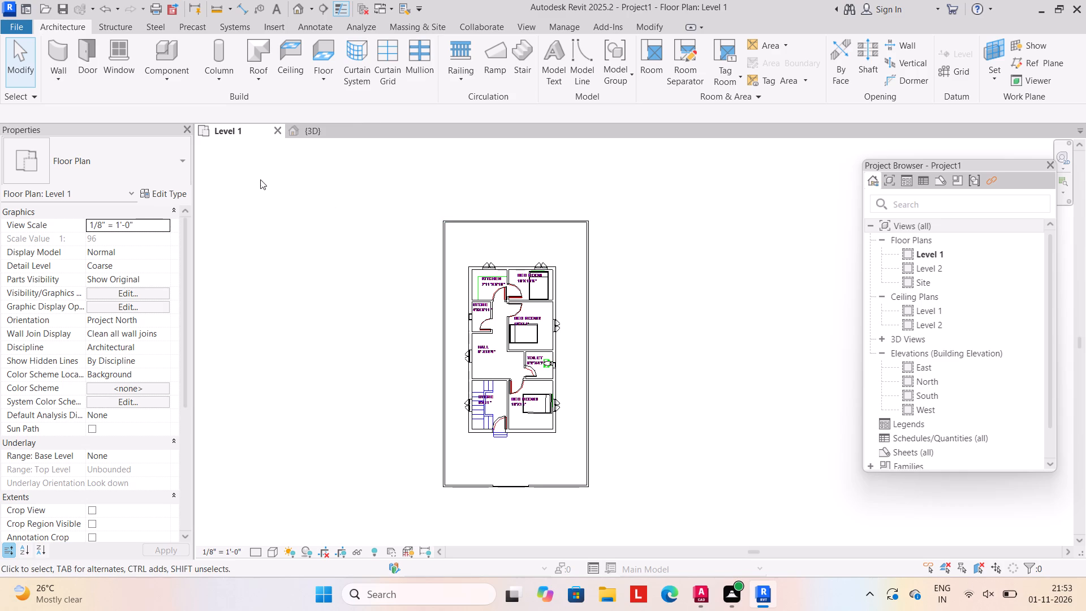
In the 3D view, set the structure layer thickness of the Generic - 12" roof type to 6".
{"action": "left_click", "coordinate": [320, 131]}
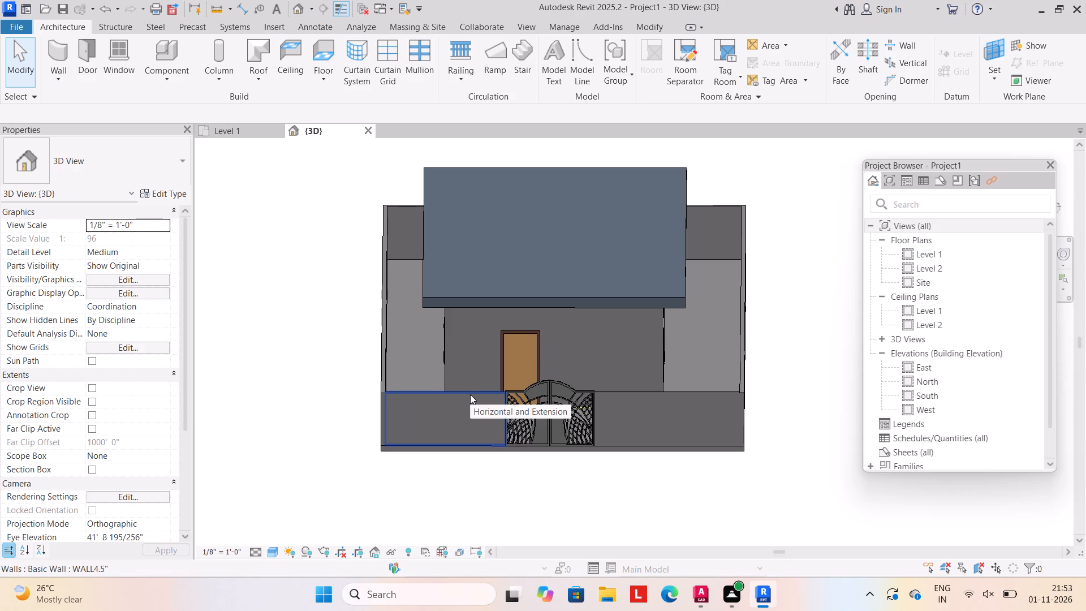
{"action": "left_click", "coordinate": [535, 303]}
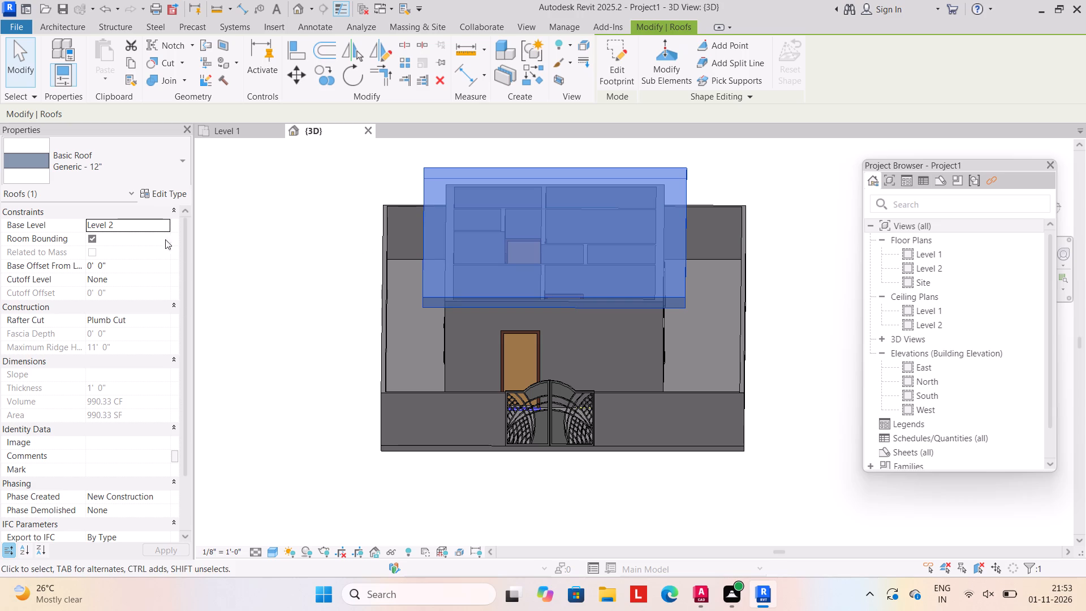
{"action": "left_click", "coordinate": [181, 192]}
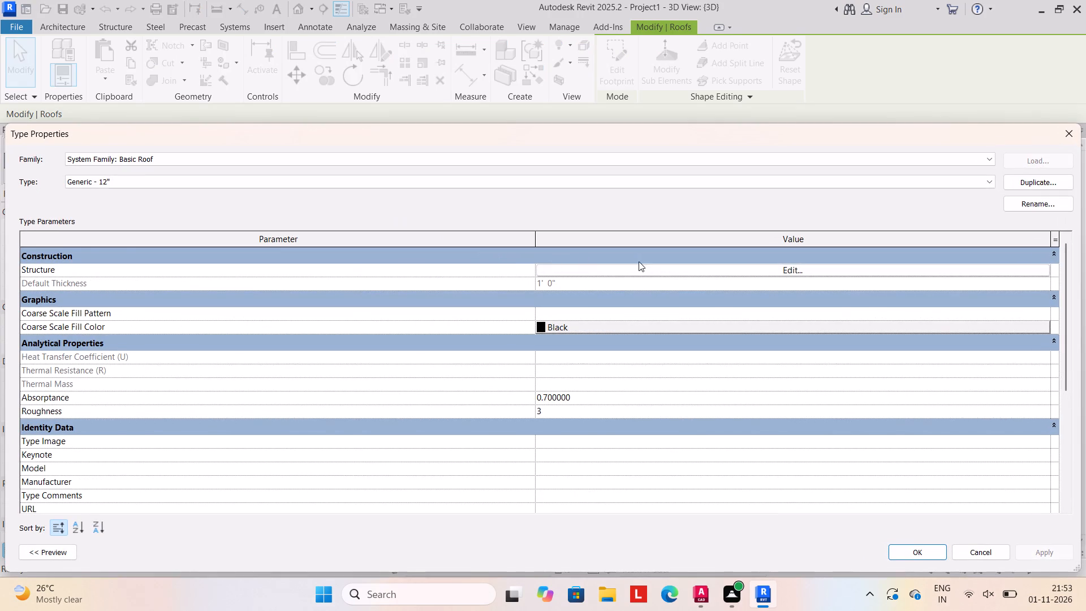
{"action": "left_click", "coordinate": [642, 272]}
{"action": "left_click", "coordinate": [572, 270]}
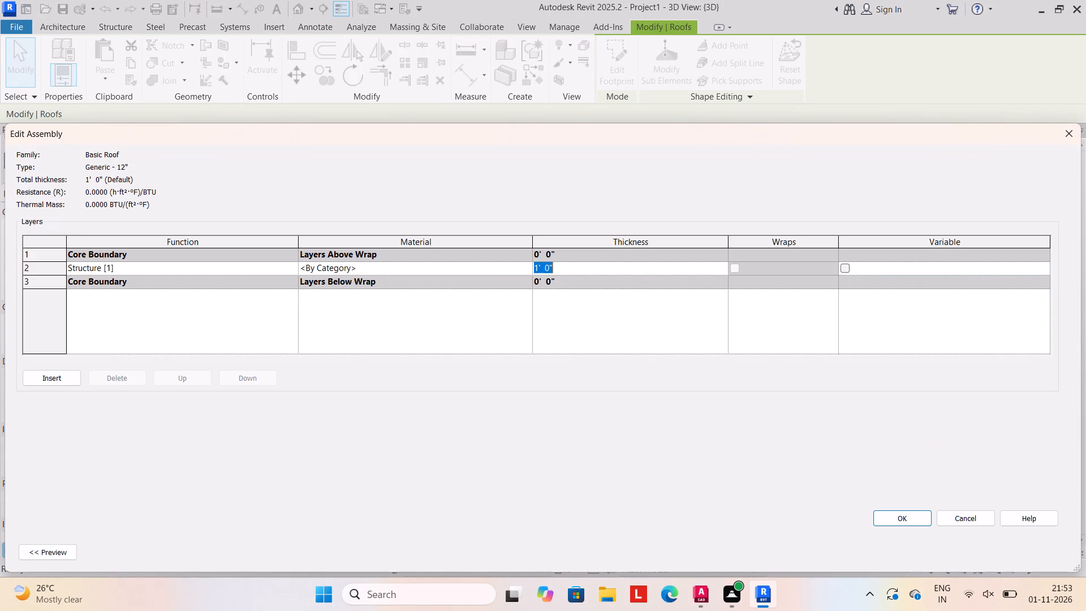
{"action": "type", "text": "6\""}
{"action": "left_click", "coordinate": [905, 520]}
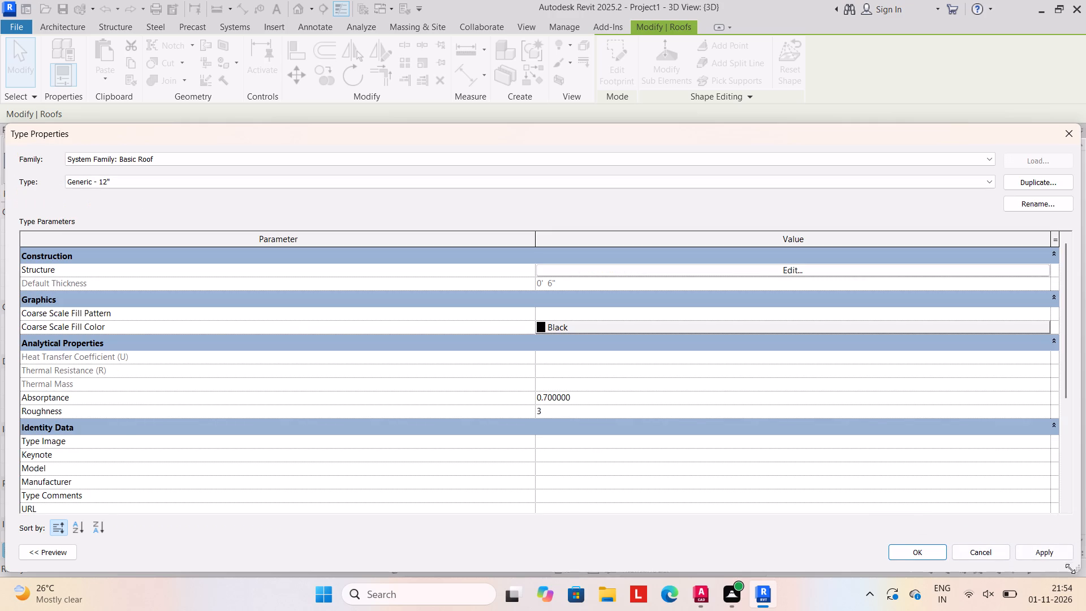
{"action": "left_click", "coordinate": [1057, 552]}
{"action": "left_click", "coordinate": [908, 552]}
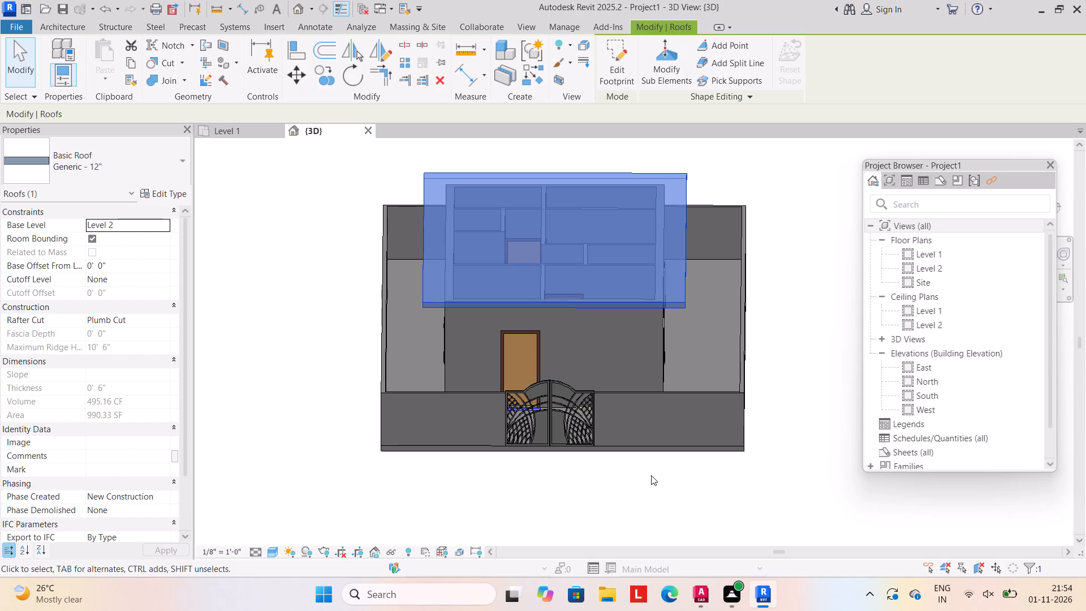
{"action": "left_click", "coordinate": [300, 399]}
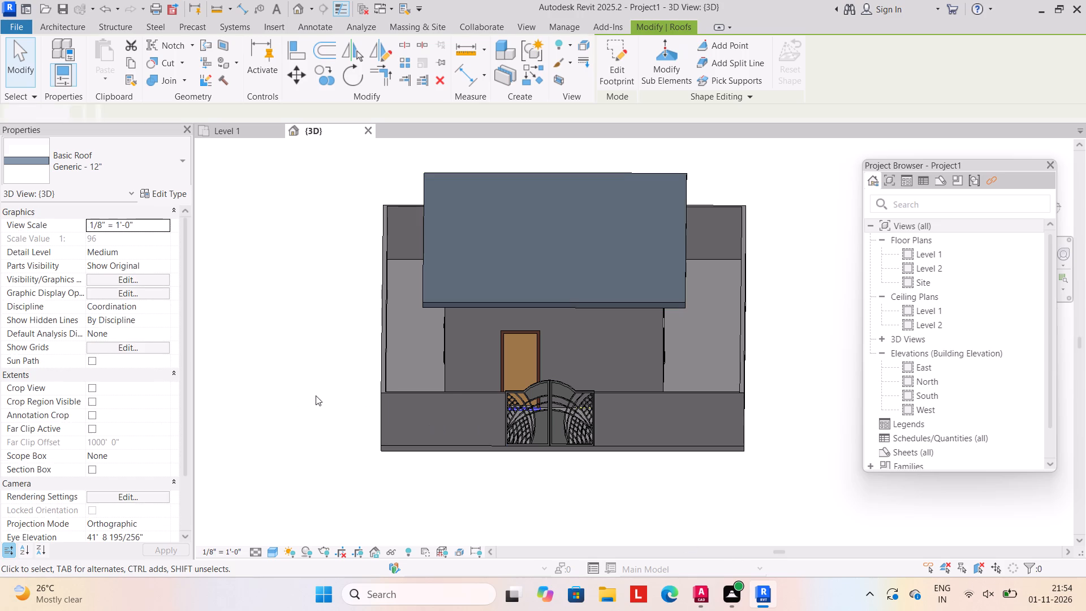
Open the North elevation and temporarily hide the WALL4.5" boundary wall segments, leaving the house in view.
{"action": "double_click", "coordinate": [935, 382]}
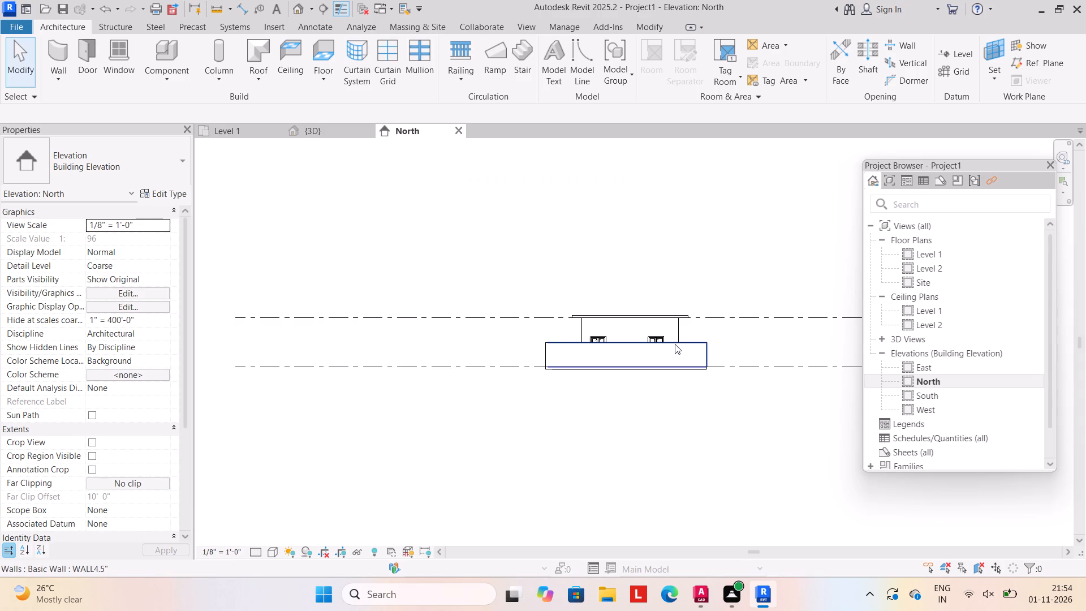
{"action": "left_click", "coordinate": [678, 344]}
{"action": "type", "text": "HH"}
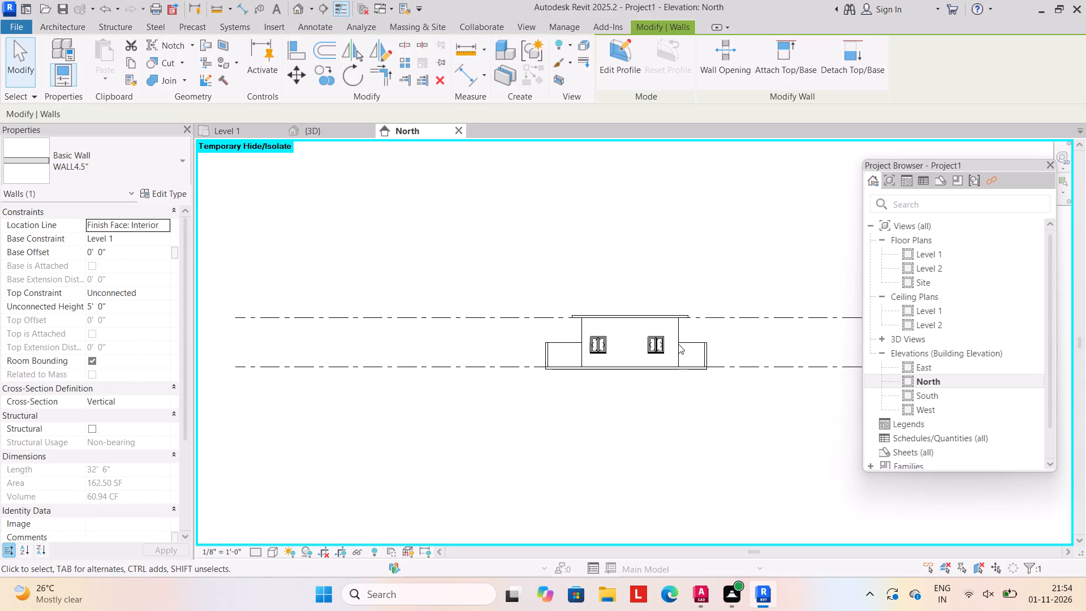
{"action": "left_click", "coordinate": [699, 342]}
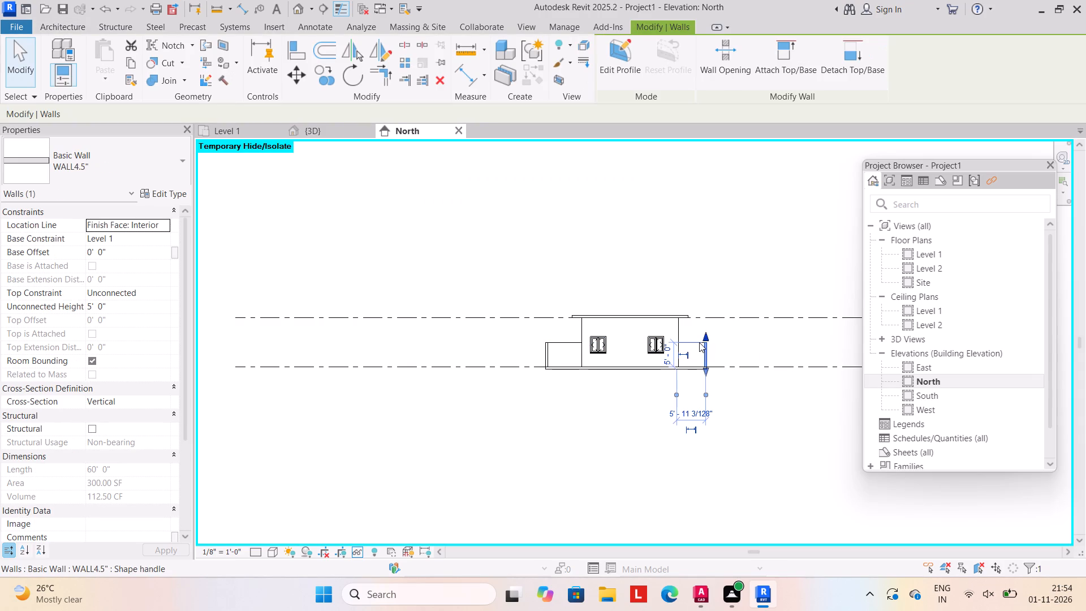
{"action": "type", "text": "HH"}
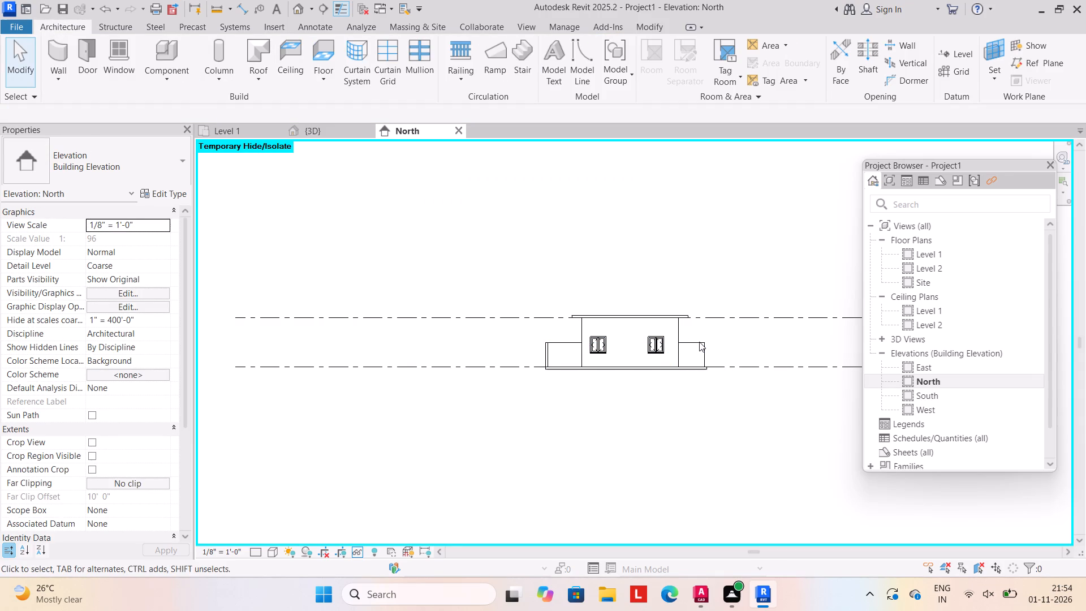
{"action": "left_click", "coordinate": [699, 342]}
{"action": "type", "text": "HH"}
{"action": "left_click", "coordinate": [540, 344]}
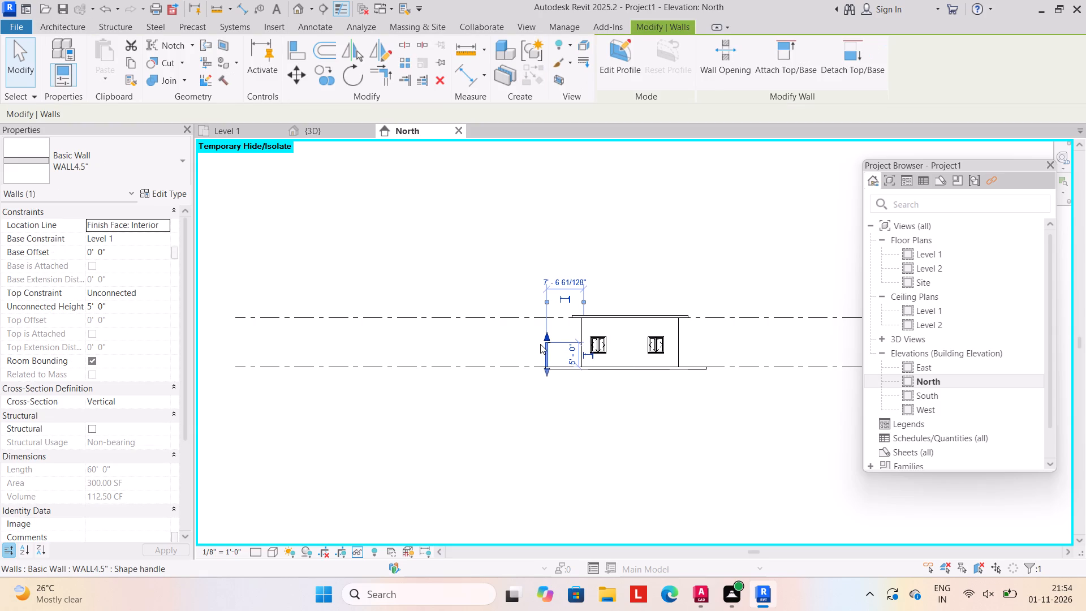
{"action": "type", "text": "HH"}
{"action": "left_click", "coordinate": [543, 344]}
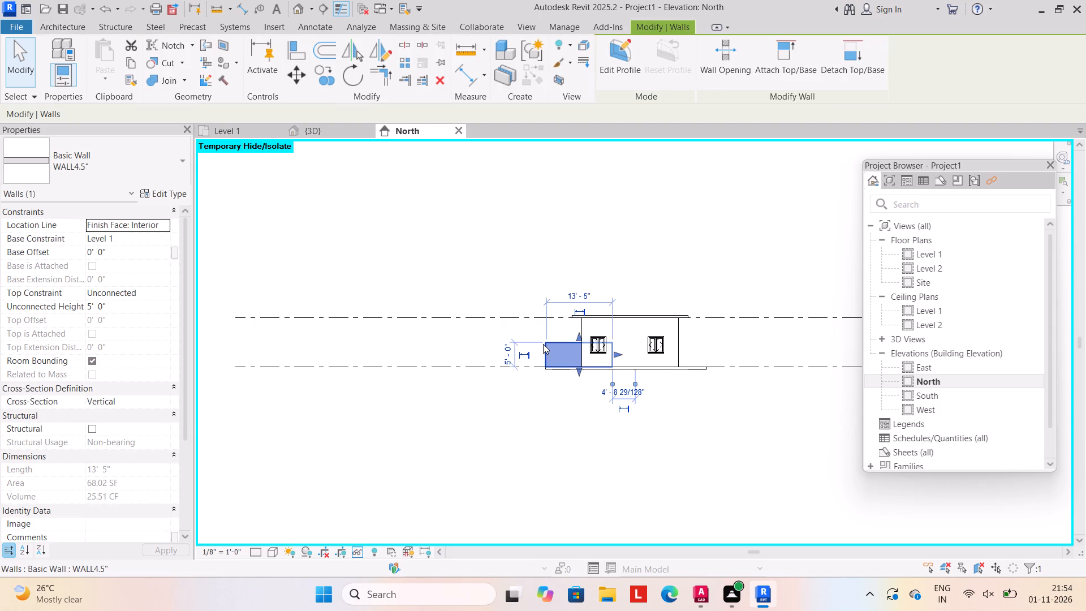
{"action": "type", "text": "HH"}
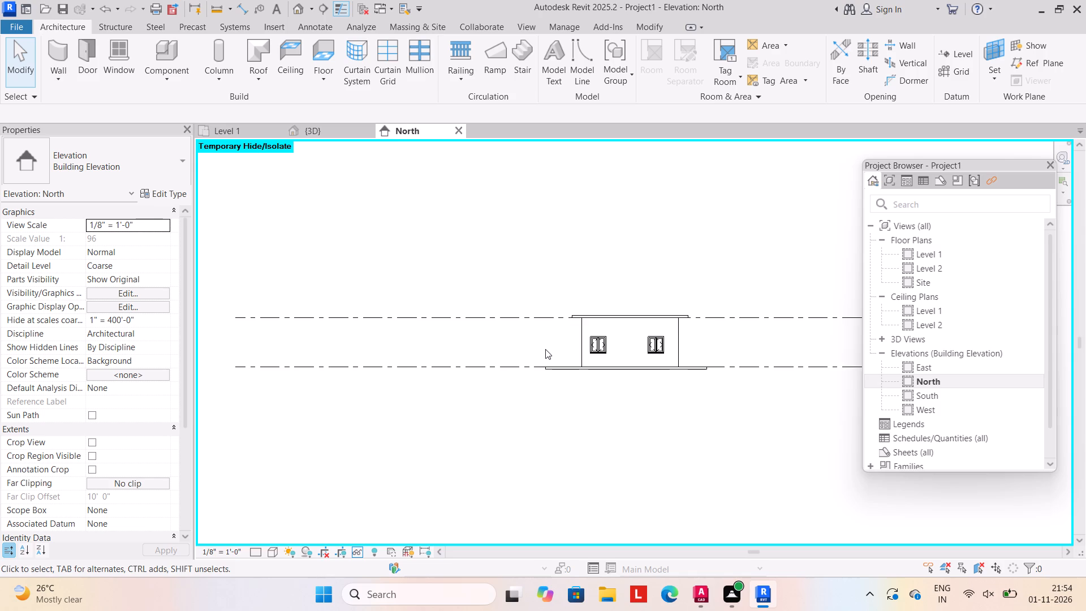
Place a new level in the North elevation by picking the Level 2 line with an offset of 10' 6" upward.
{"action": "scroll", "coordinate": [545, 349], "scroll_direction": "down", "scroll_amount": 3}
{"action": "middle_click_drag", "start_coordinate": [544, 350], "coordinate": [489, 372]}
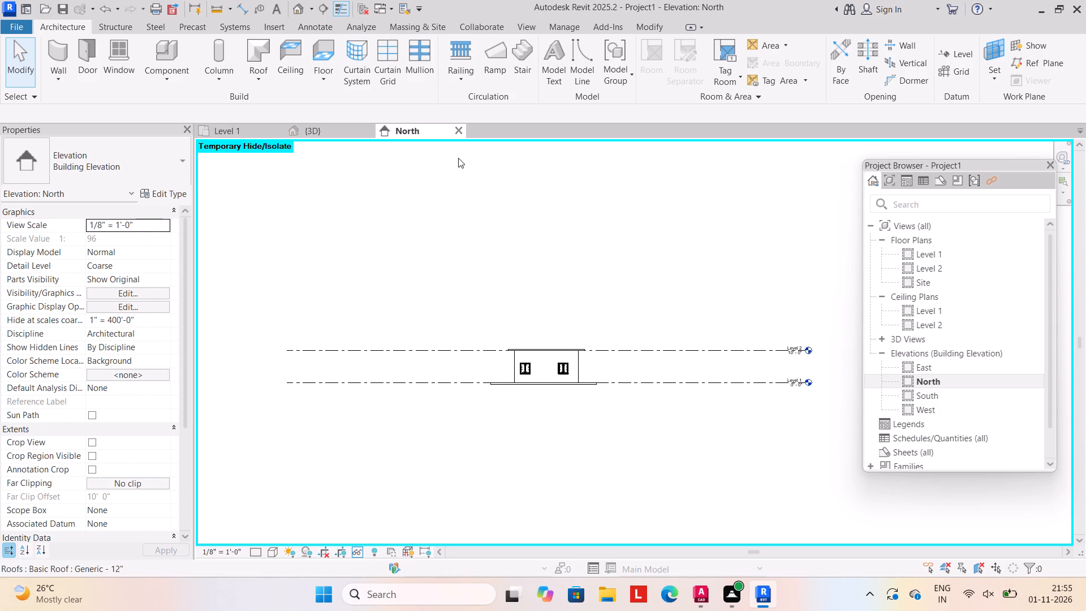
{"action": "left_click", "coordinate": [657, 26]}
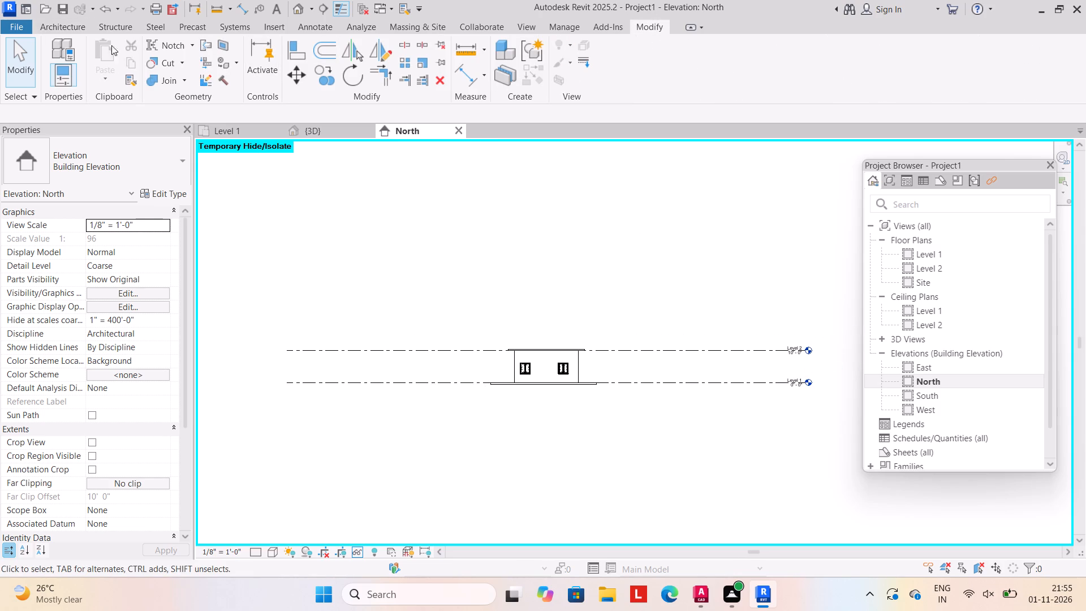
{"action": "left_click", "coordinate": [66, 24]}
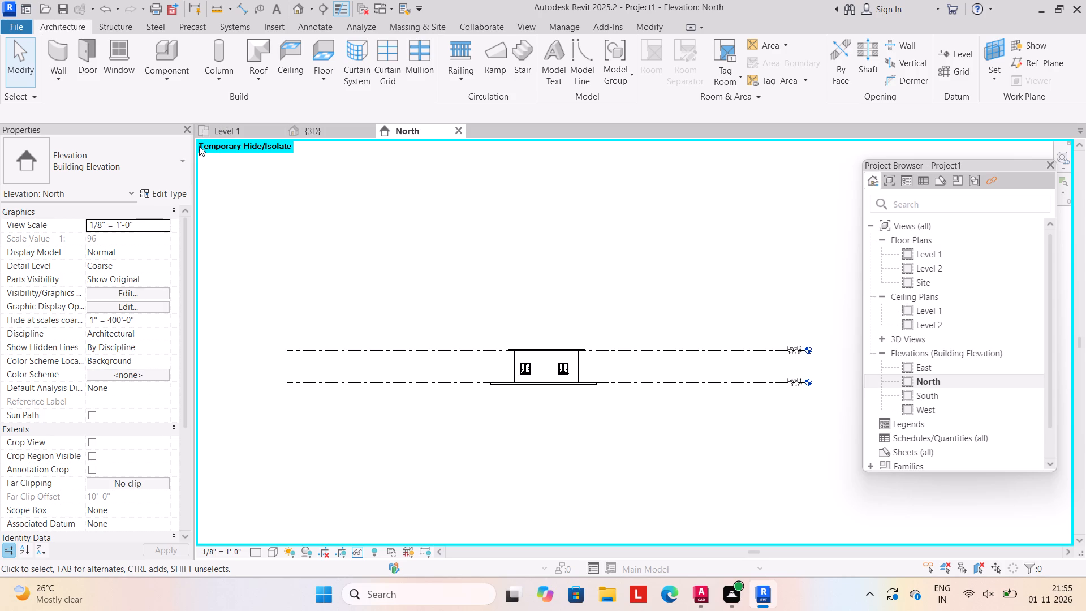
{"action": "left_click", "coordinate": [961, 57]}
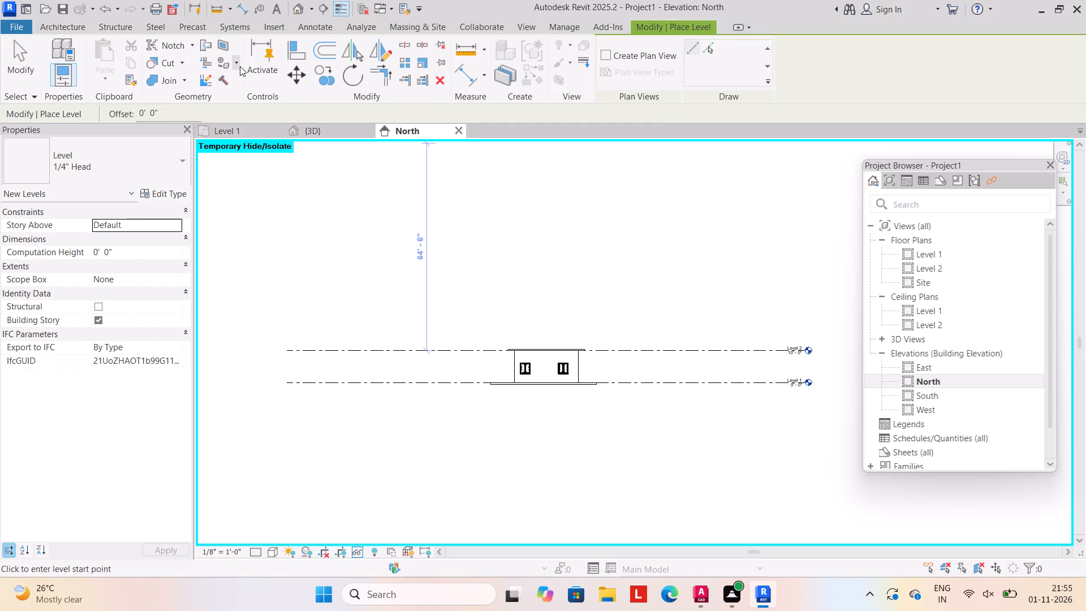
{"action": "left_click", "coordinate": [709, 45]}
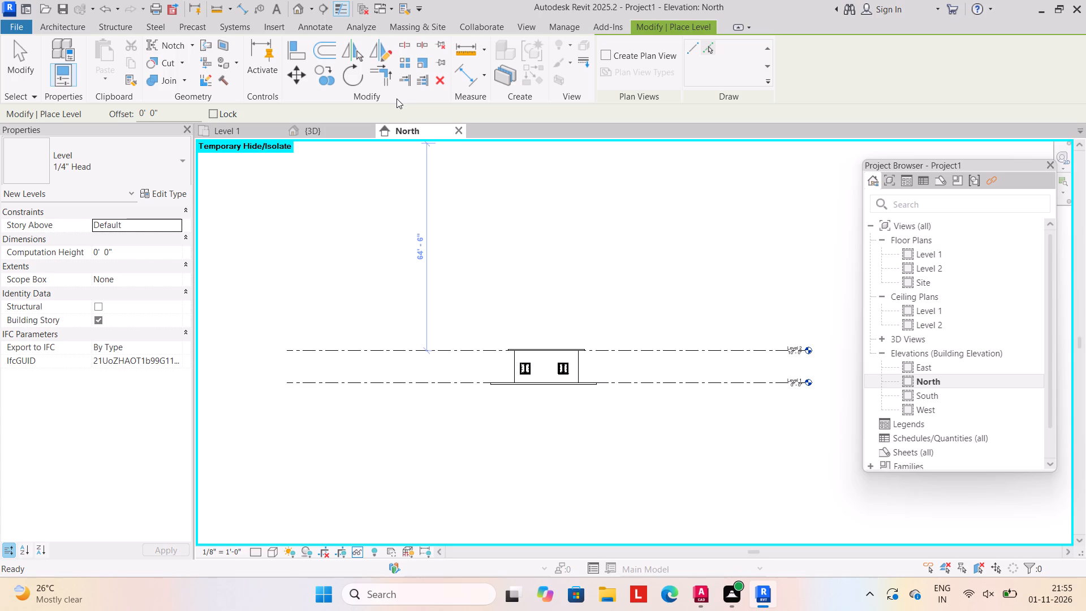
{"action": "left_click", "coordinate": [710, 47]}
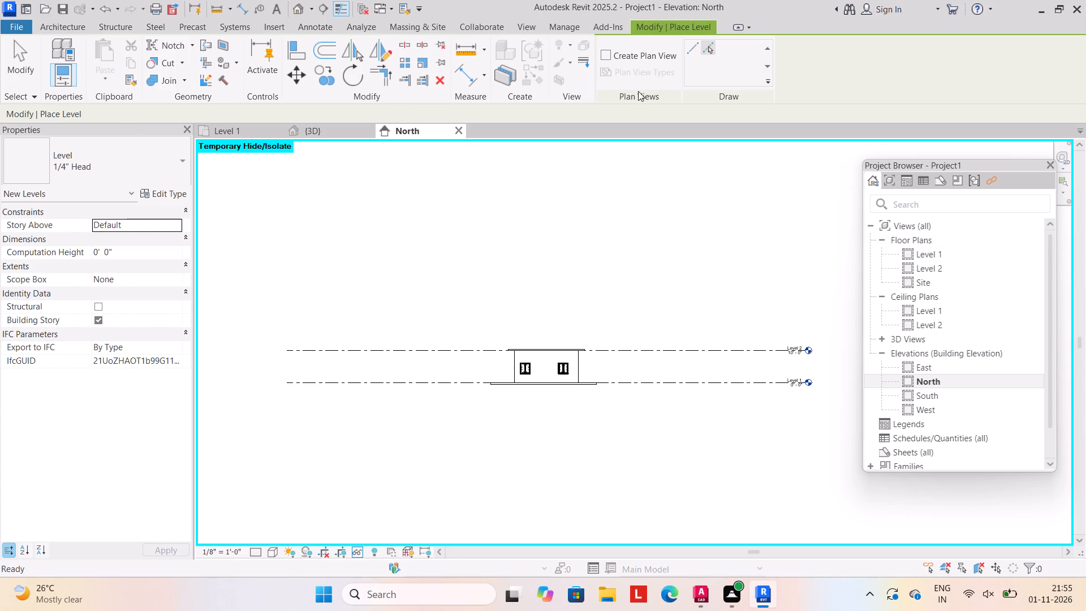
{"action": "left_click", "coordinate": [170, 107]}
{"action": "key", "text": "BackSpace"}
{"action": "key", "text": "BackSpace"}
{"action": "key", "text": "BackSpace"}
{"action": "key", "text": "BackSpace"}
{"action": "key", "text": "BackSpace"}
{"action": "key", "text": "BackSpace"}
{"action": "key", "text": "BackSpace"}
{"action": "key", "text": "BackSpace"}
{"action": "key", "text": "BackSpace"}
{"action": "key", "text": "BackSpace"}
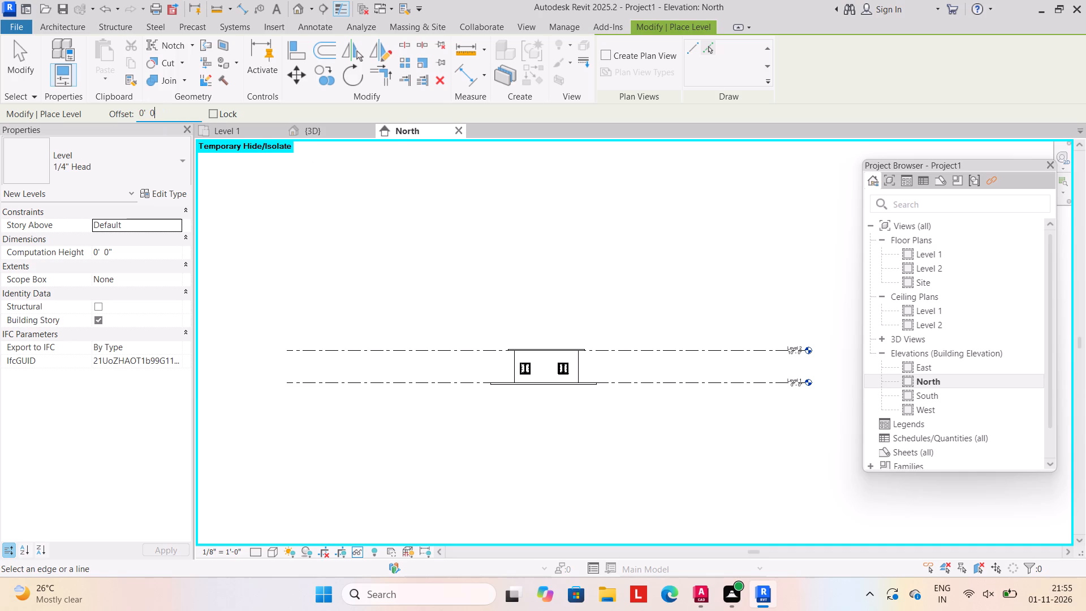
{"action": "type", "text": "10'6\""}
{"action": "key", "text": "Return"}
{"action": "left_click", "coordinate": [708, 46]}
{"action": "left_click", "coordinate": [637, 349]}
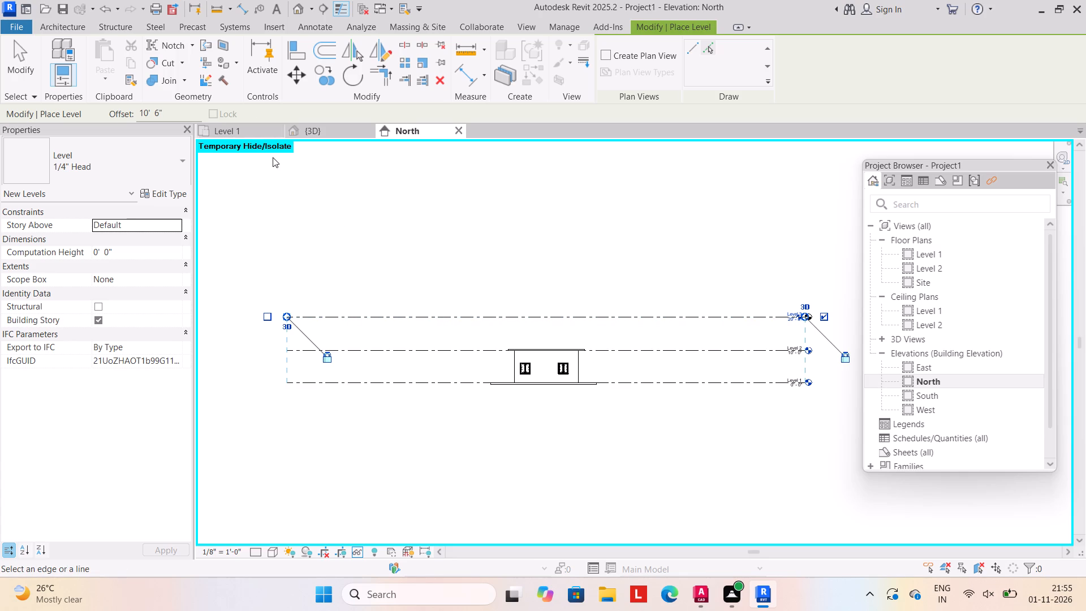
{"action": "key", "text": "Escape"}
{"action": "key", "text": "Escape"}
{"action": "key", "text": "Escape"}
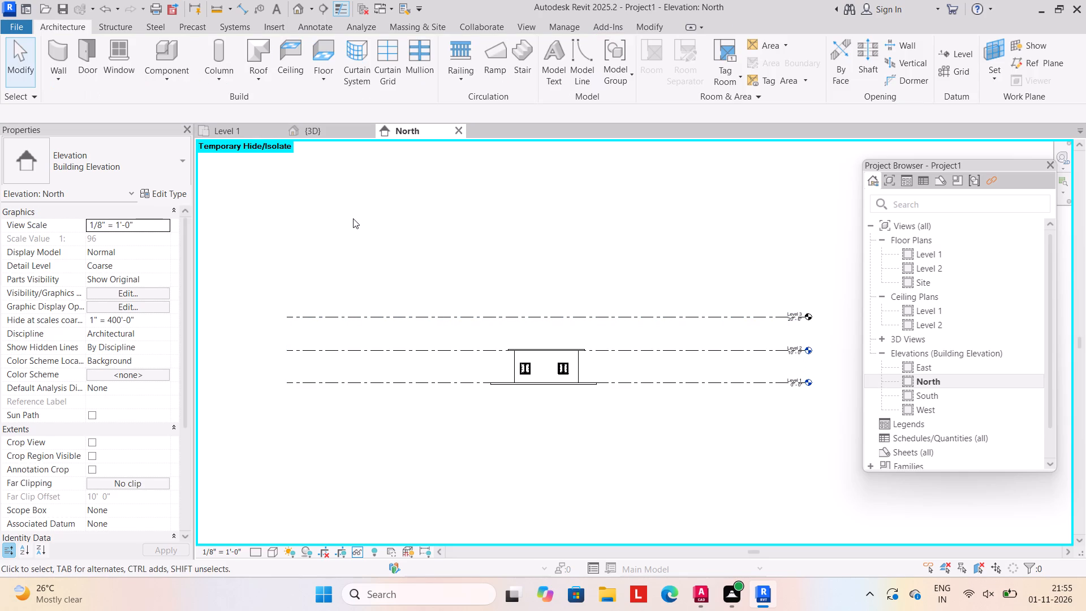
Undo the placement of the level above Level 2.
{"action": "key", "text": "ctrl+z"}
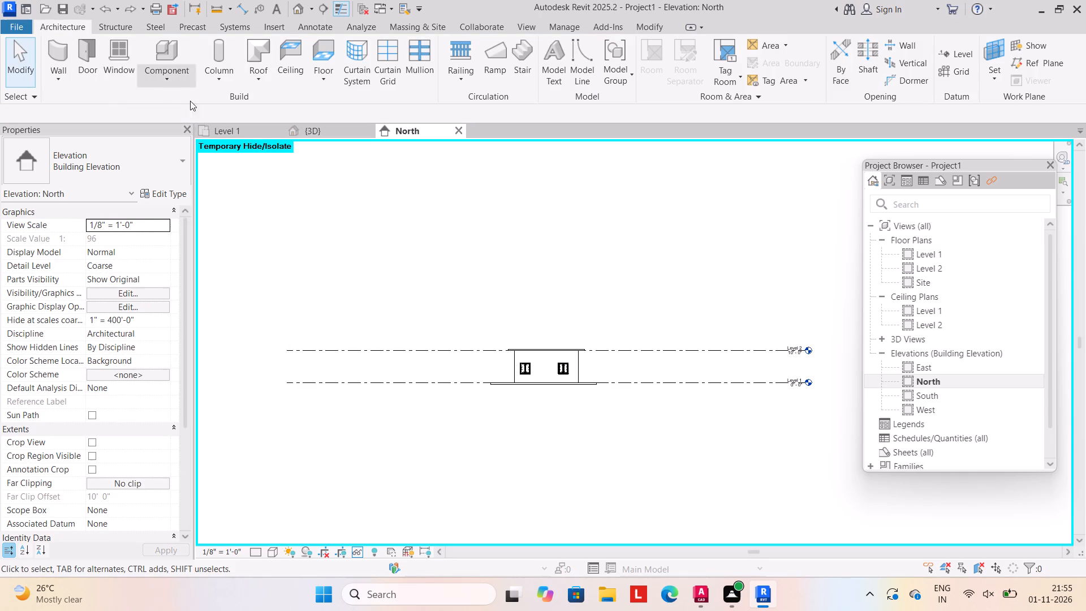
Place a new level offset 6" above Level 2 by picking the Level 2 line.
{"action": "left_click", "coordinate": [962, 50]}
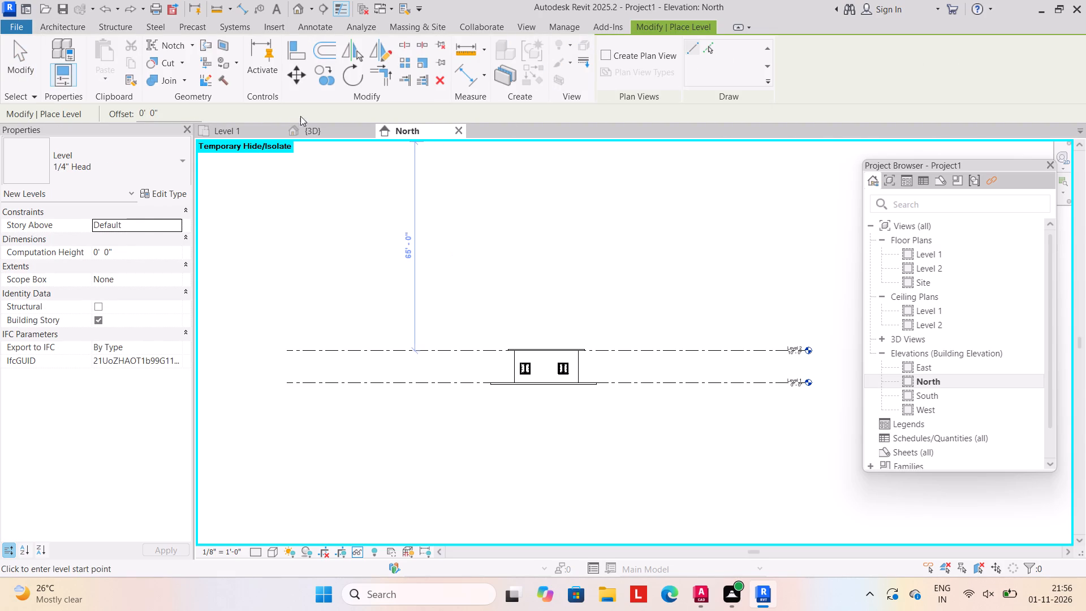
{"action": "left_click", "coordinate": [174, 113]}
{"action": "key", "text": "BackSpace"}
{"action": "key", "text": "BackSpace"}
{"action": "key", "text": "BackSpace"}
{"action": "key", "text": "BackSpace"}
{"action": "key", "text": "BackSpace"}
{"action": "key", "text": "BackSpace"}
{"action": "key", "text": "BackSpace"}
{"action": "key", "text": "BackSpace"}
{"action": "key", "text": "BackSpace"}
{"action": "type", "text": "6\""}
{"action": "key", "text": "Return"}
{"action": "left_click", "coordinate": [709, 45]}
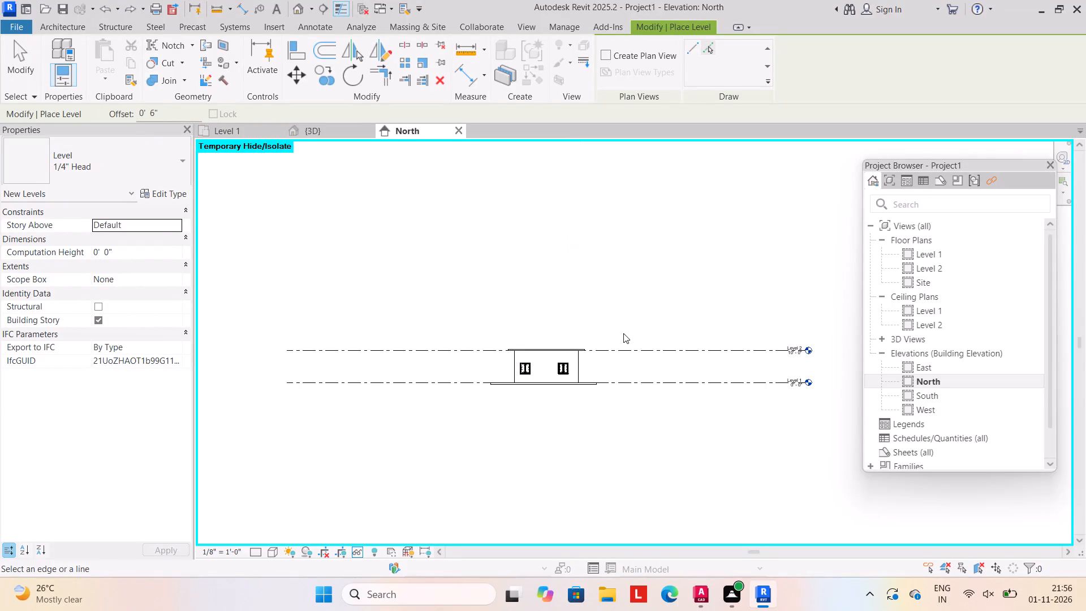
{"action": "left_click", "coordinate": [618, 347]}
{"action": "scroll", "coordinate": [531, 343], "scroll_direction": "up", "scroll_amount": 3}
{"action": "middle_click_drag", "start_coordinate": [597, 323], "coordinate": [518, 304]}
{"action": "scroll", "coordinate": [536, 289], "scroll_direction": "down", "scroll_amount": 1}
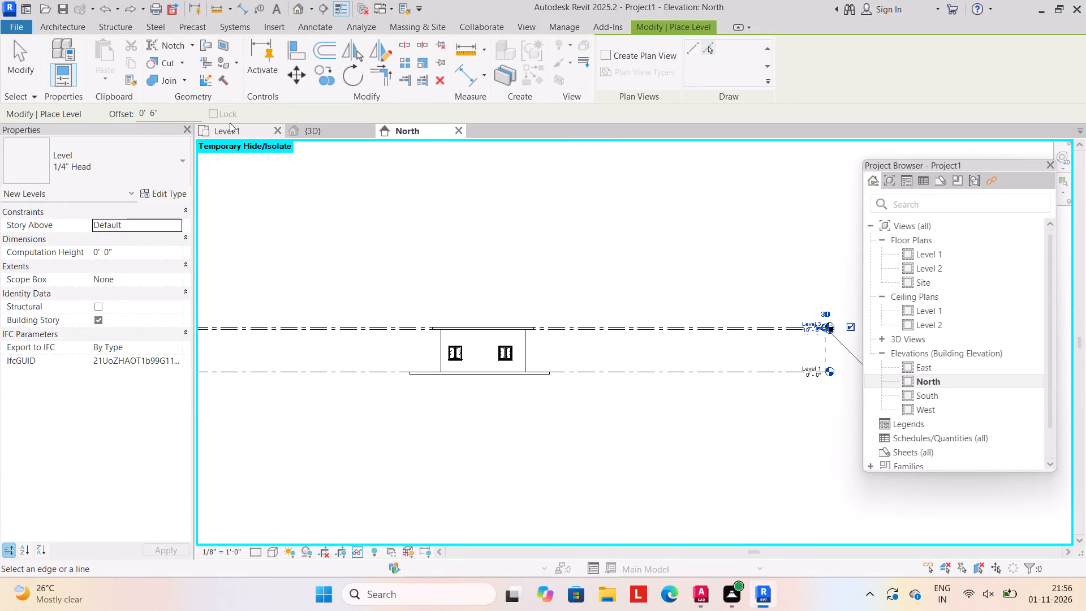
Stack four more levels above Level 3 at 10' 6" offsets, picking each preceding level line, up to 52' 6".
{"action": "left_click", "coordinate": [170, 110]}
{"action": "key", "text": "BackSpace"}
{"action": "key", "text": "BackSpace"}
{"action": "key", "text": "BackSpace"}
{"action": "key", "text": "BackSpace"}
{"action": "key", "text": "BackSpace"}
{"action": "key", "text": "BackSpace"}
{"action": "key", "text": "BackSpace"}
{"action": "key", "text": "BackSpace"}
{"action": "key", "text": "BackSpace"}
{"action": "key", "text": "BackSpace"}
{"action": "key", "text": "BackSpace"}
{"action": "key", "text": "BackSpace"}
{"action": "key", "text": "BackSpace"}
{"action": "key", "text": "BackSpace"}
{"action": "key", "text": "BackSpace"}
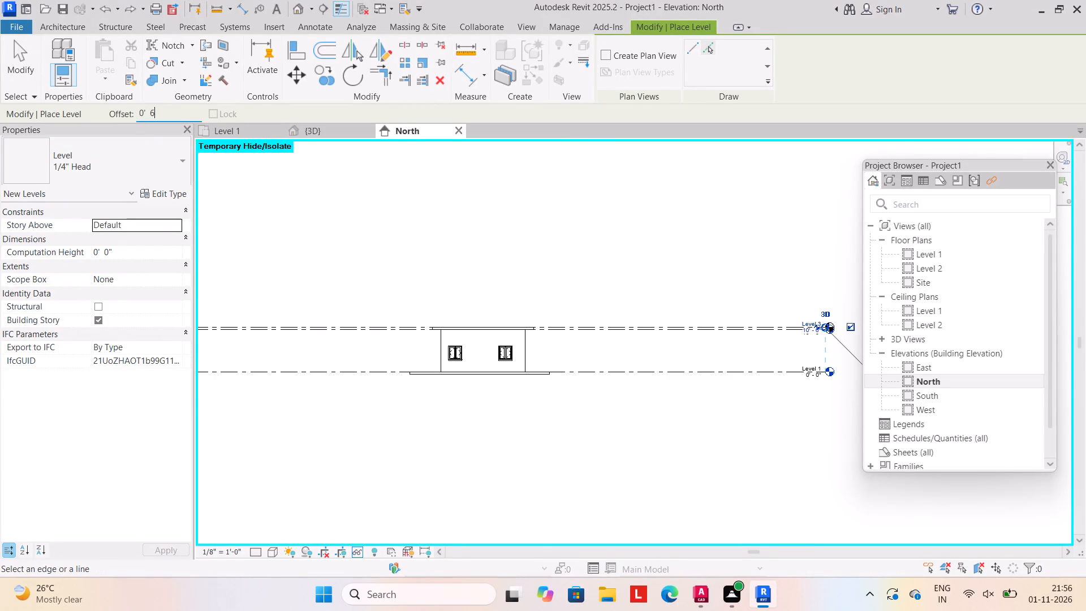
{"action": "type", "text": "10'6\""}
{"action": "key", "text": "Return"}
{"action": "left_click", "coordinate": [709, 49]}
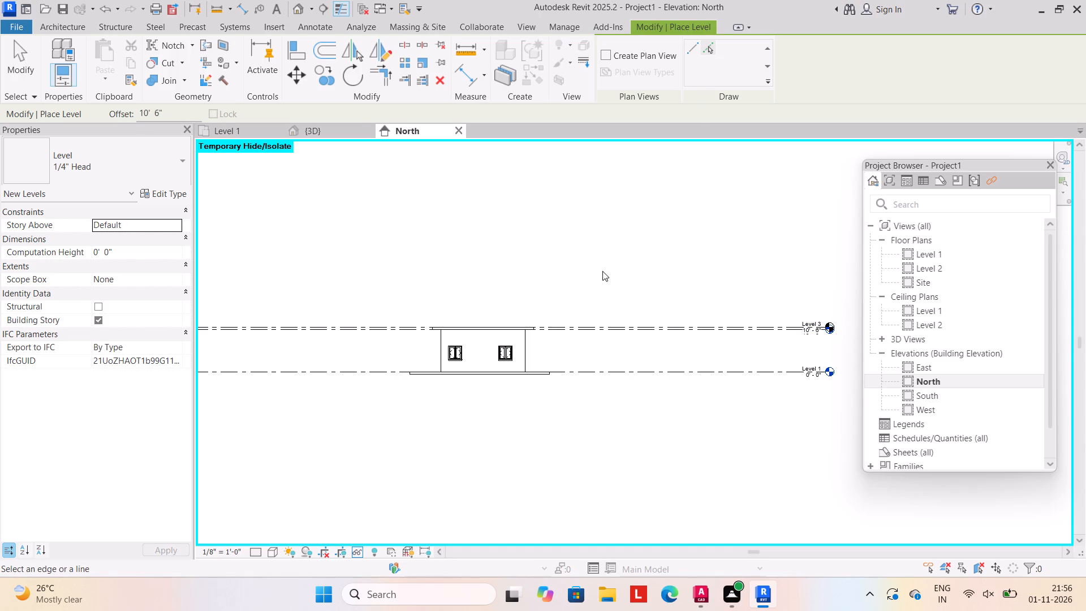
{"action": "scroll", "coordinate": [588, 289], "scroll_direction": "up", "scroll_amount": 2}
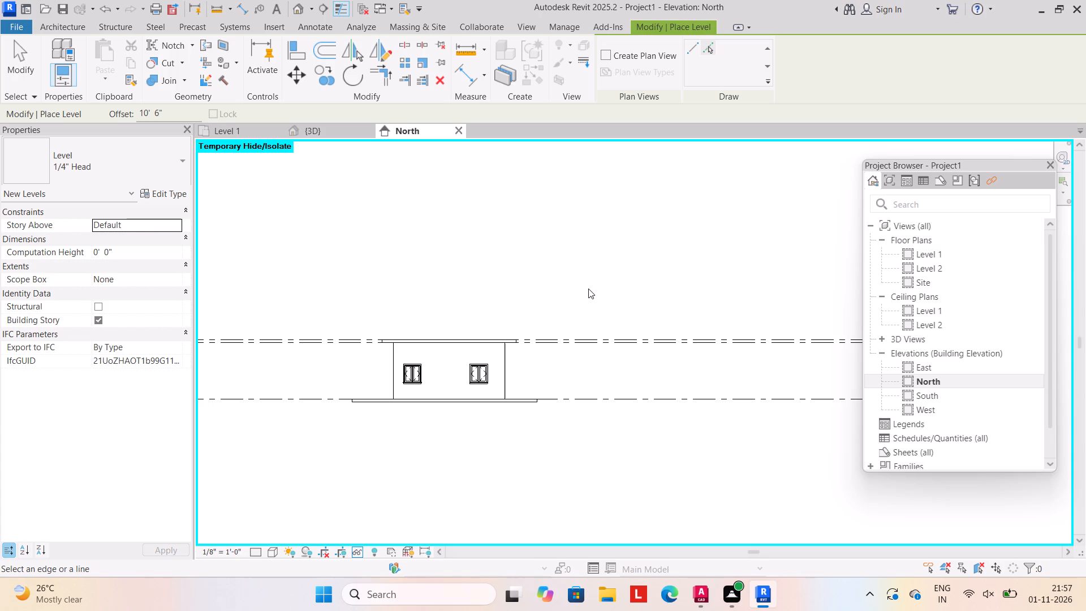
{"action": "left_click", "coordinate": [711, 45]}
{"action": "left_click", "coordinate": [580, 335]}
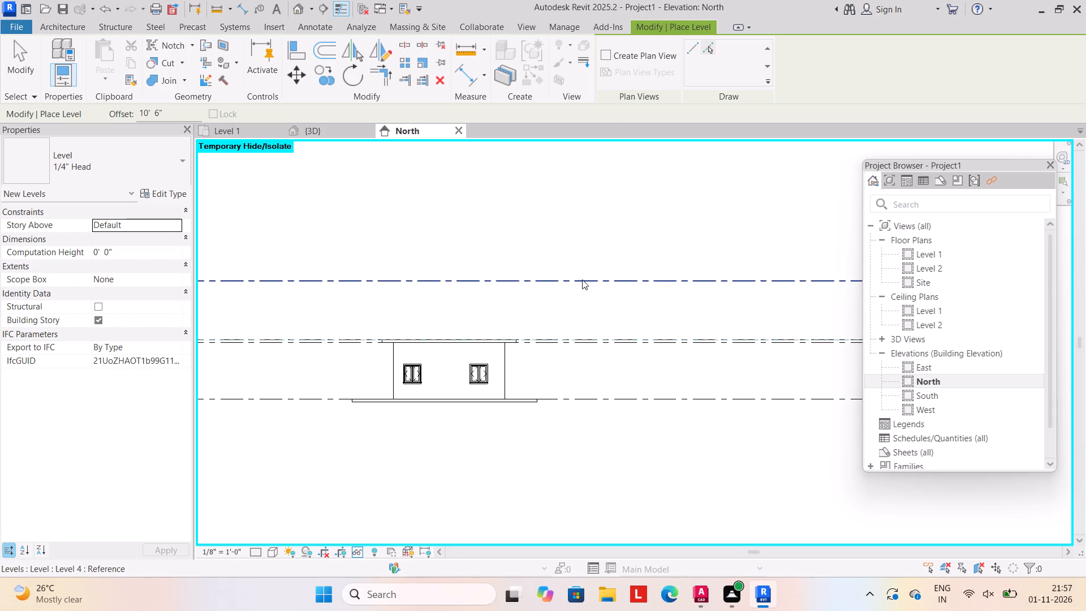
{"action": "left_click", "coordinate": [582, 276]}
{"action": "scroll", "coordinate": [579, 293], "scroll_direction": "down", "scroll_amount": 1}
{"action": "middle_click_drag", "start_coordinate": [579, 295], "coordinate": [579, 369]}
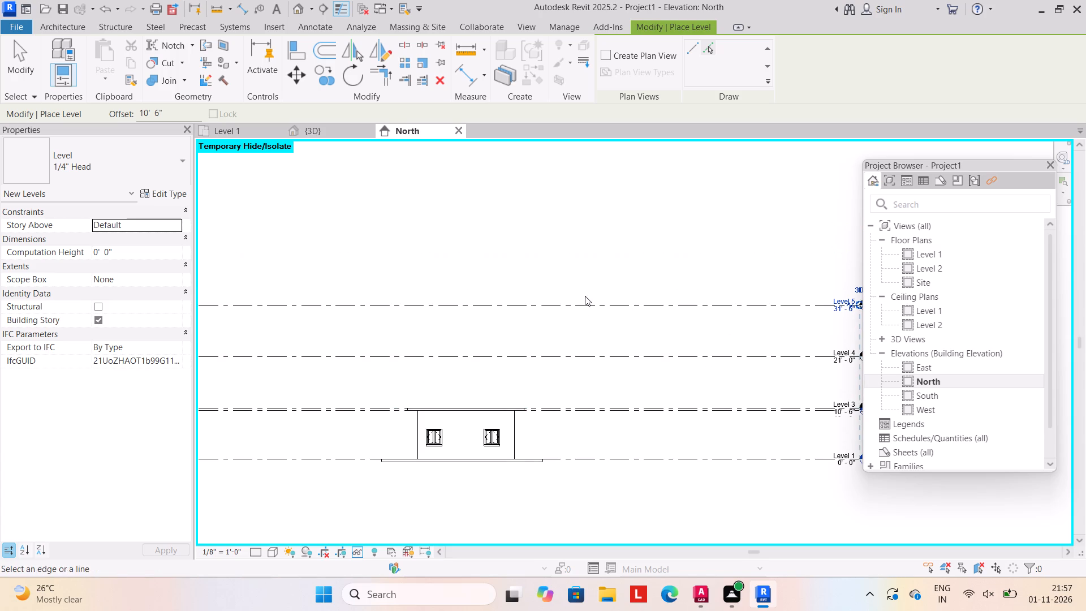
{"action": "left_click", "coordinate": [583, 304]}
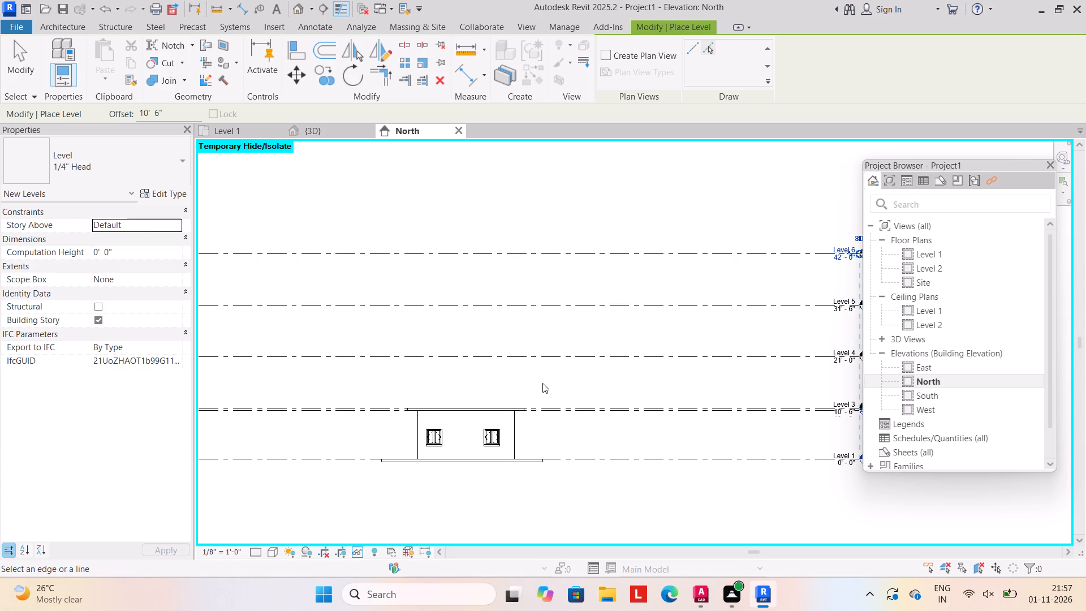
{"action": "left_click", "coordinate": [564, 249]}
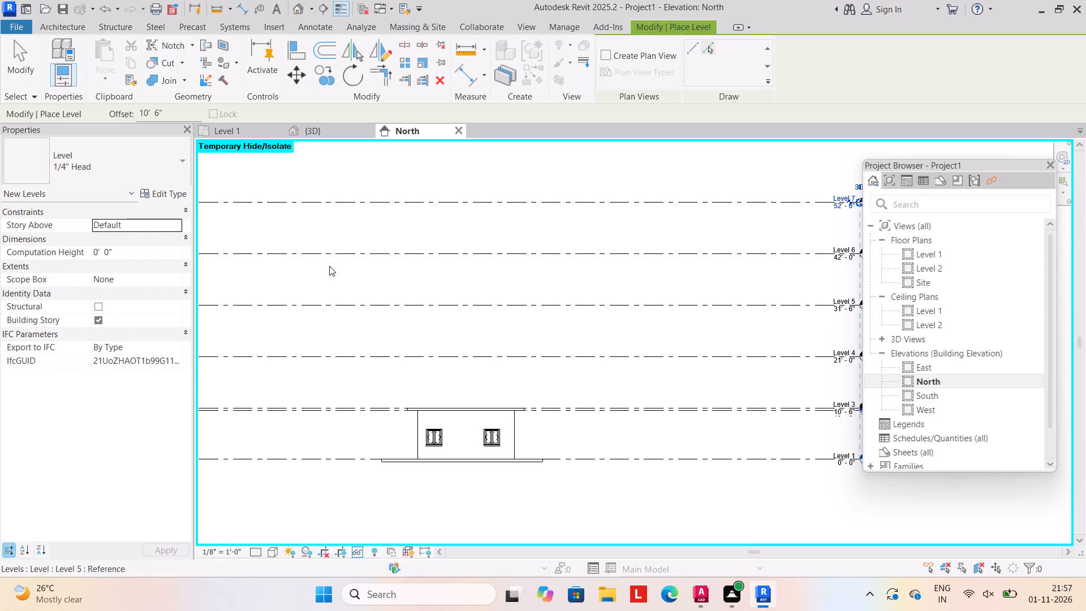
{"action": "left_click", "coordinate": [12, 45]}
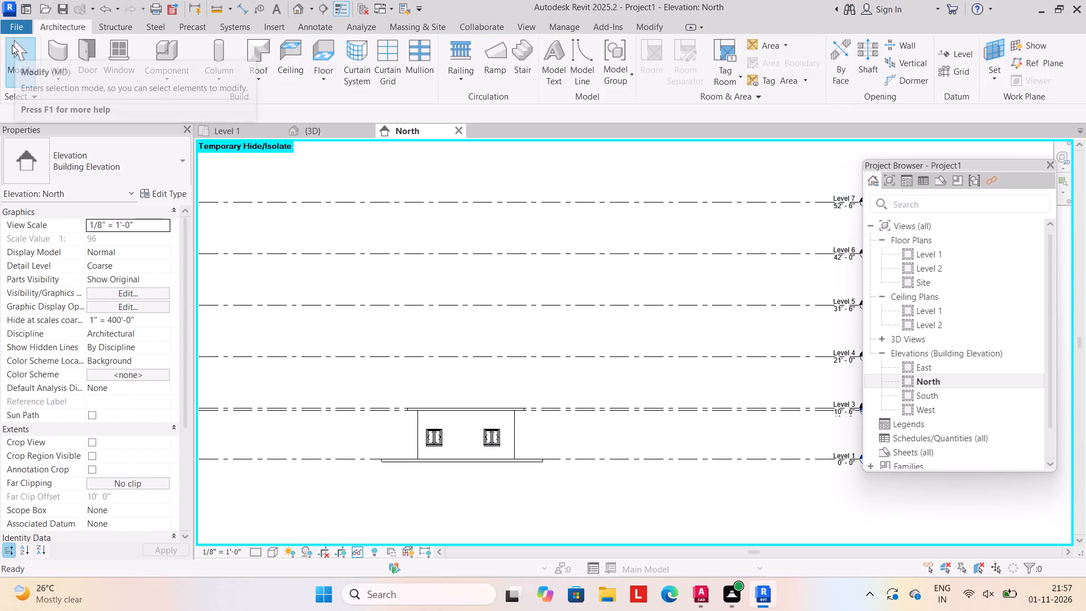
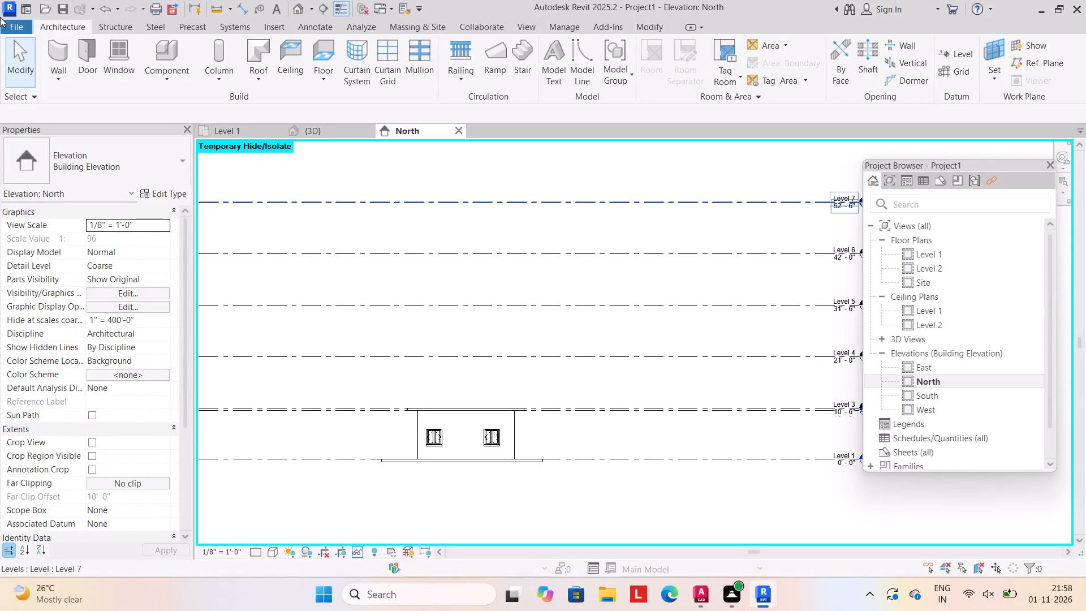
Copy the ground-floor storey with its roof in the North elevation and paste it aligned to Levels 3, 4 and 5.
{"action": "left_click", "coordinate": [21, 49]}
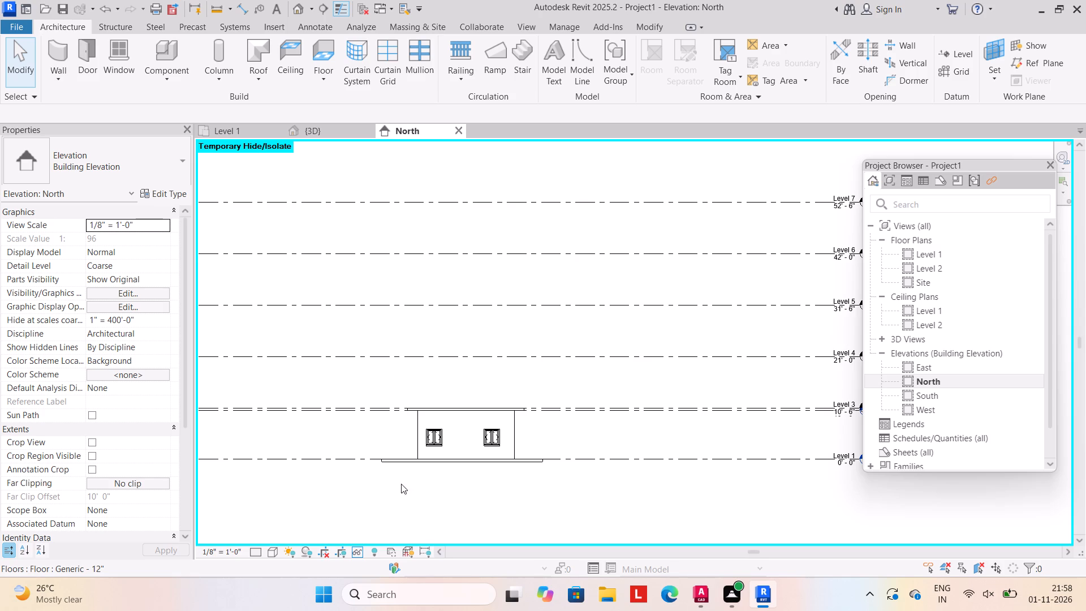
{"action": "left_click_drag", "start_coordinate": [384, 382], "coordinate": [546, 454]}
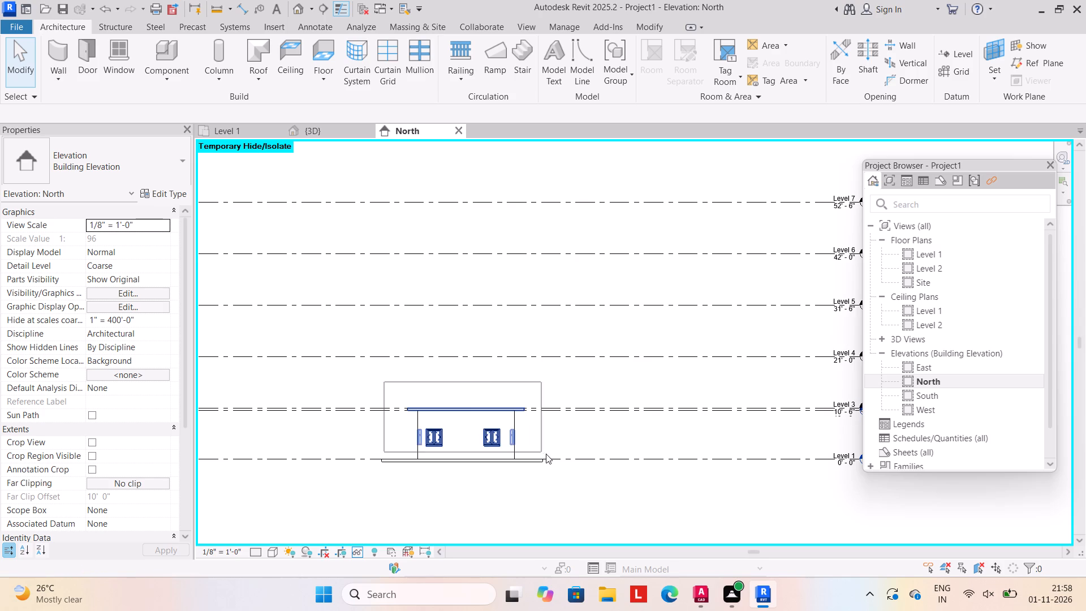
{"action": "left_click_drag", "start_coordinate": [546, 454], "coordinate": [558, 461]}
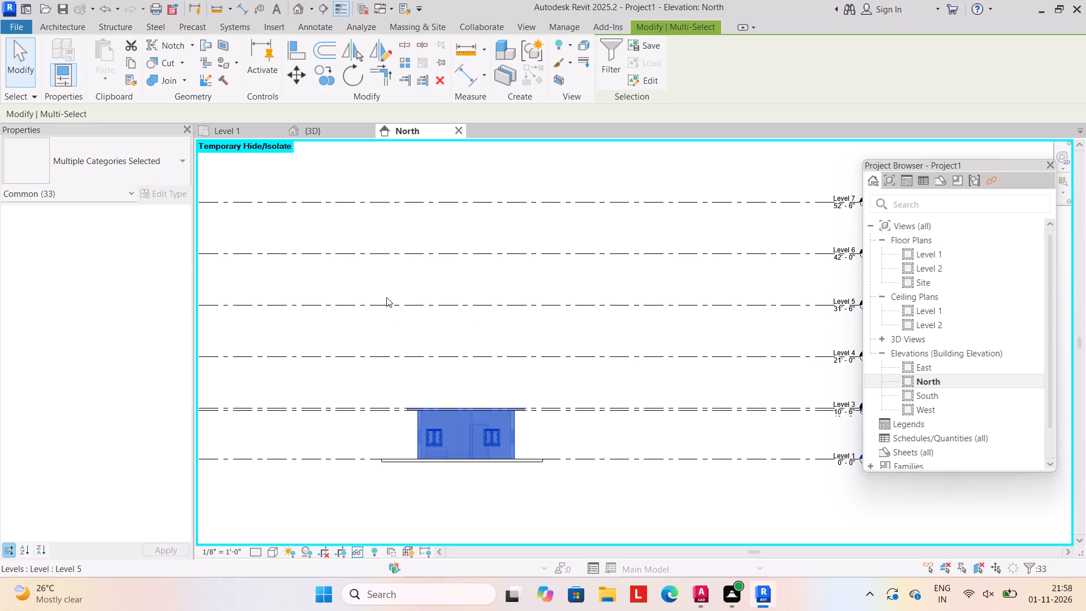
{"action": "left_click", "coordinate": [132, 64]}
{"action": "left_click", "coordinate": [107, 74]}
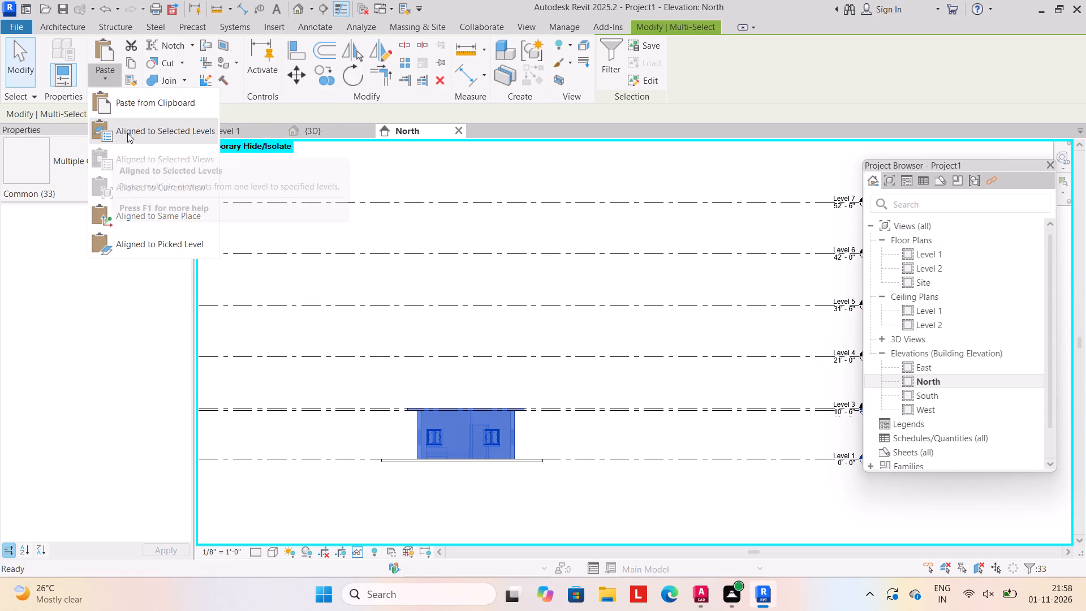
{"action": "left_click", "coordinate": [127, 132]}
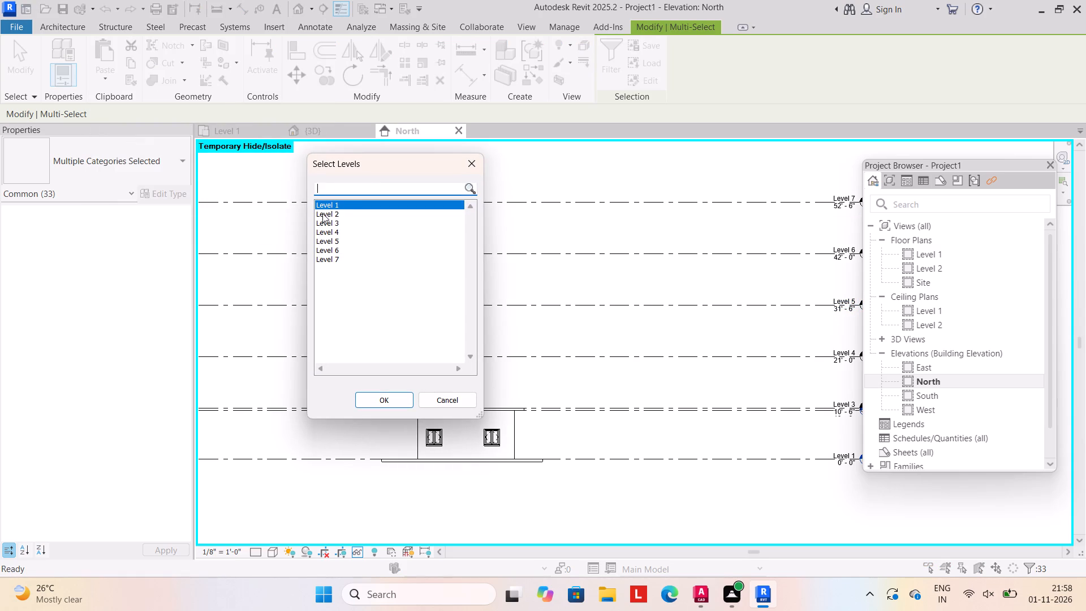
{"action": "left_click_drag", "start_coordinate": [327, 218], "coordinate": [332, 245]}
{"action": "left_click_drag", "start_coordinate": [342, 222], "coordinate": [342, 237]}
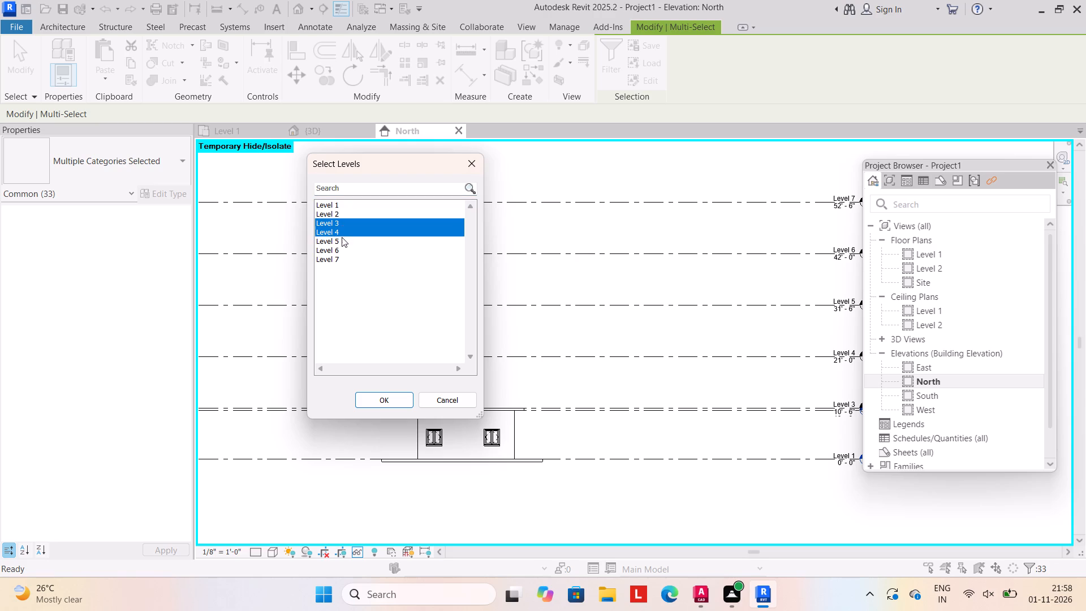
{"action": "left_click_drag", "start_coordinate": [342, 237], "coordinate": [342, 242]}
{"action": "left_click", "coordinate": [382, 396]}
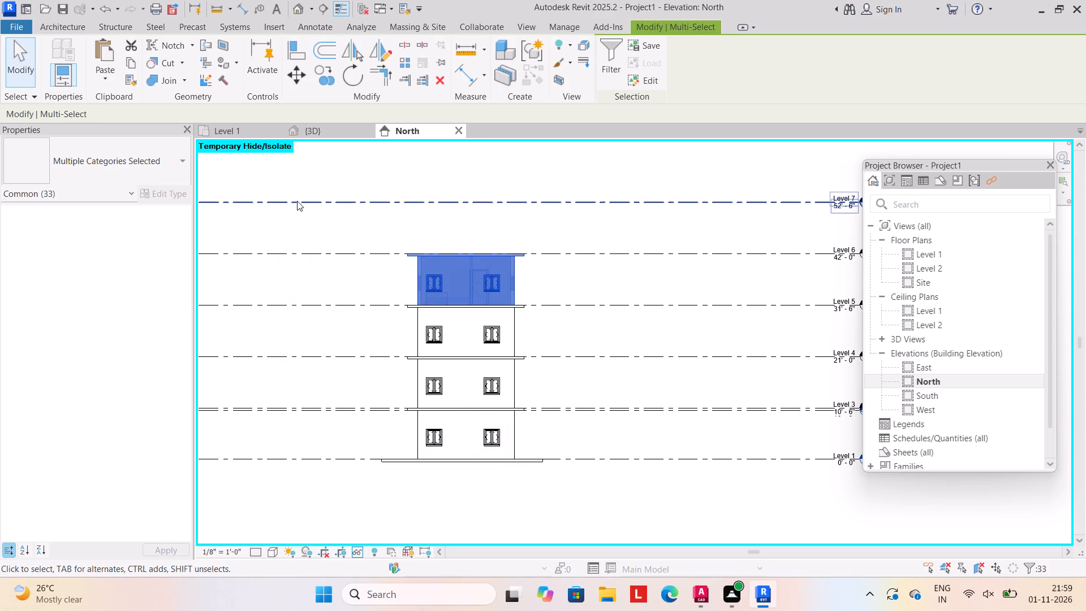
{"action": "left_click", "coordinate": [378, 181]}
Reset the temporary hide/isolate in the North elevation.
{"action": "scroll", "coordinate": [379, 344], "scroll_direction": "down", "scroll_amount": 1}
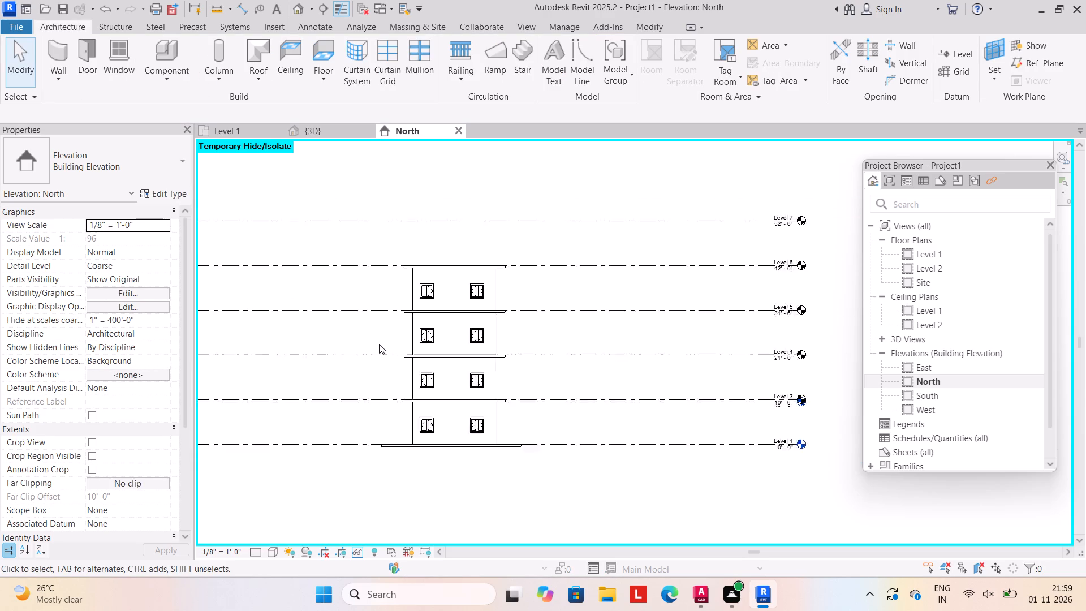
{"action": "scroll", "coordinate": [379, 344], "scroll_direction": "down", "scroll_amount": 1}
{"action": "middle_click_drag", "start_coordinate": [382, 344], "coordinate": [436, 339]}
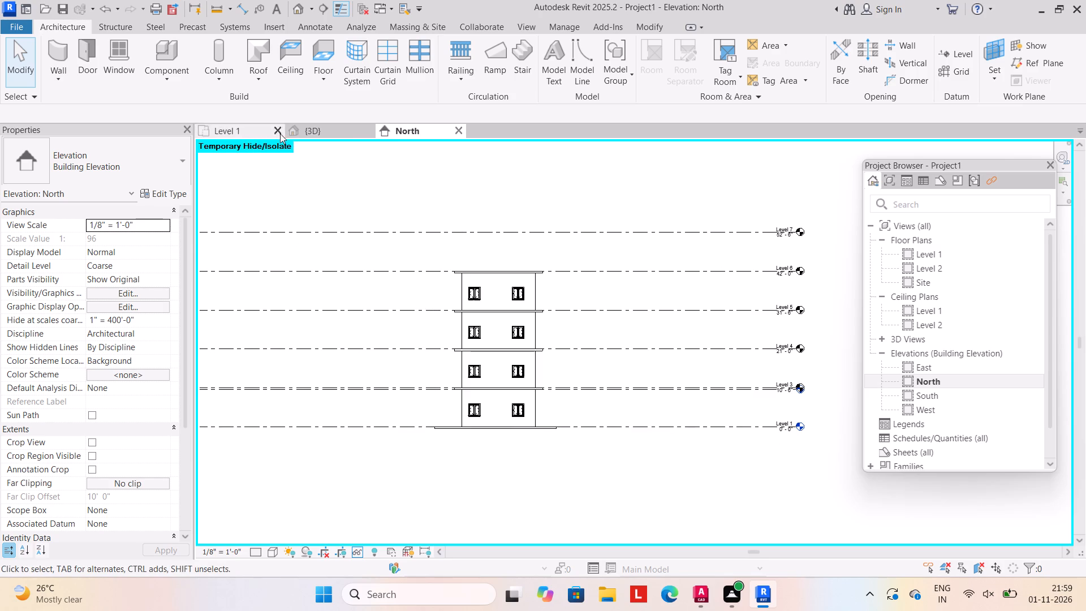
{"action": "type", "text": "HR"}
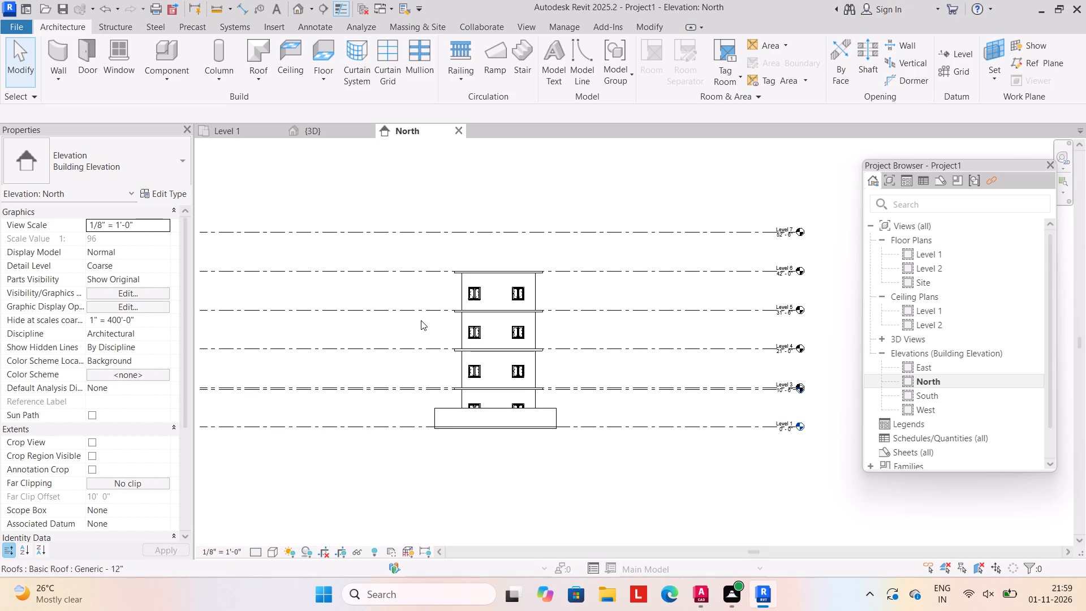
In the Level 1 plan, create a rectangular Handrail - Rectangular railing with base level Level 2, offset 2' outward from the house's outer walls.
{"action": "left_click", "coordinate": [308, 130]}
{"action": "scroll", "coordinate": [318, 361], "scroll_direction": "down", "scroll_amount": 1}
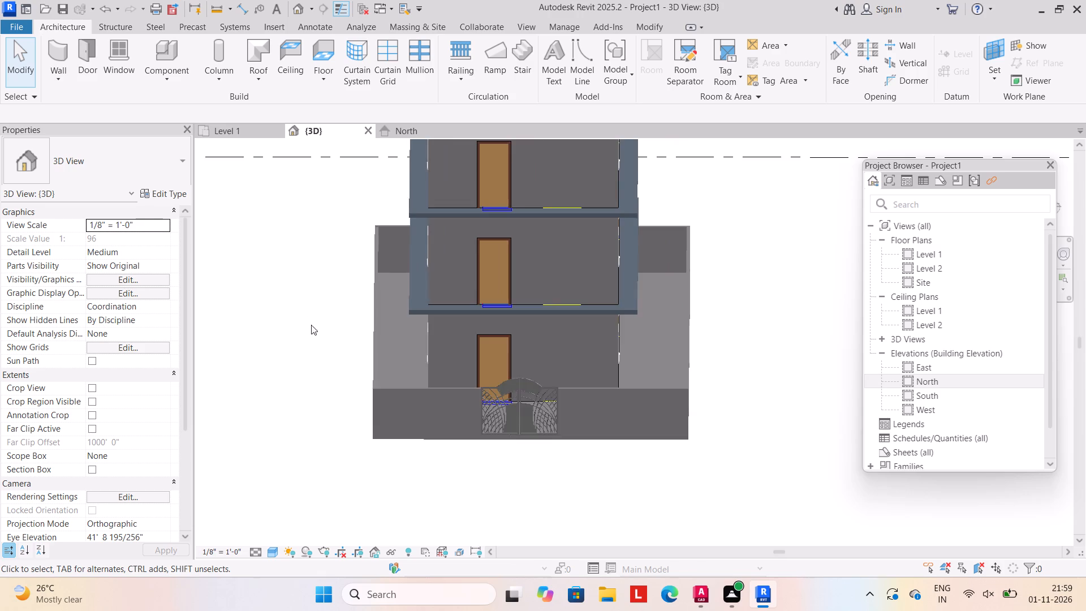
{"action": "left_click", "coordinate": [246, 131]}
{"action": "scroll", "coordinate": [313, 311], "scroll_direction": "down", "scroll_amount": 3}
{"action": "middle_click_drag", "start_coordinate": [312, 314], "coordinate": [313, 315]}
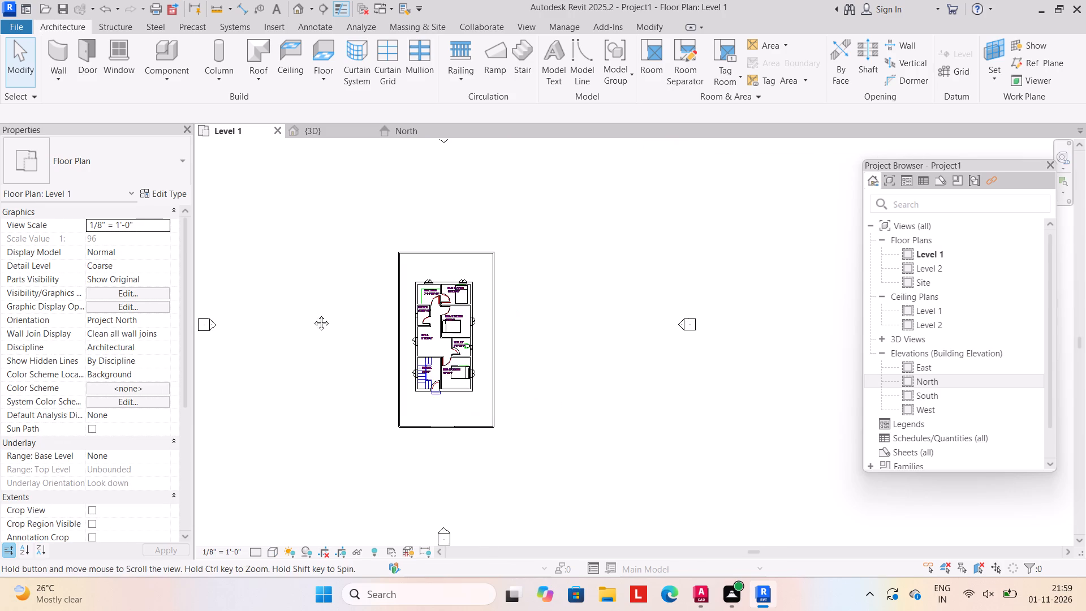
{"action": "middle_click_drag", "start_coordinate": [313, 315], "coordinate": [342, 321]}
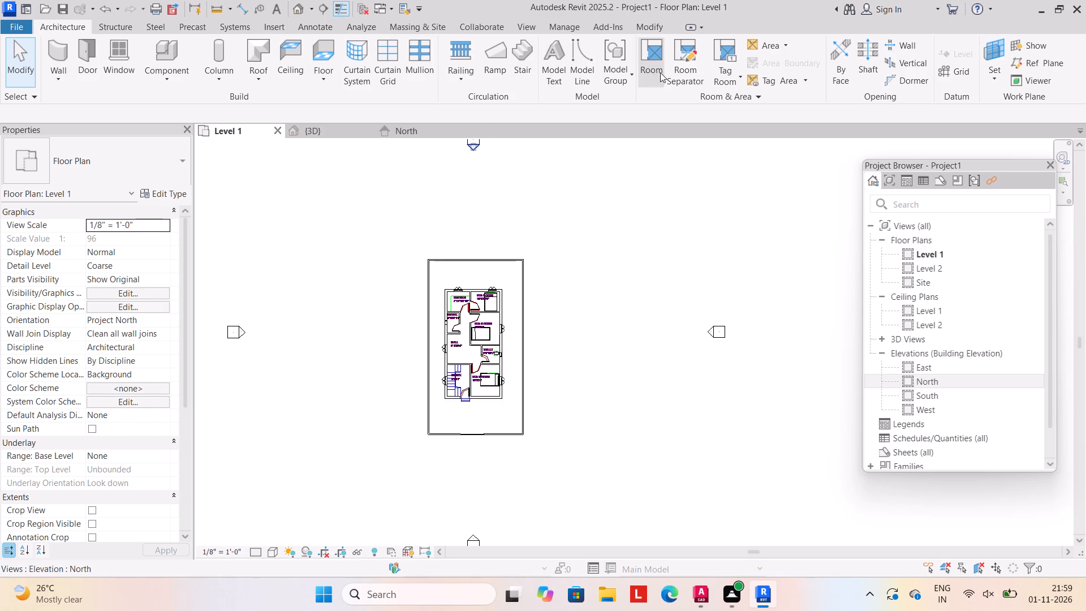
{"action": "left_click", "coordinate": [460, 75]}
{"action": "left_click", "coordinate": [467, 97]}
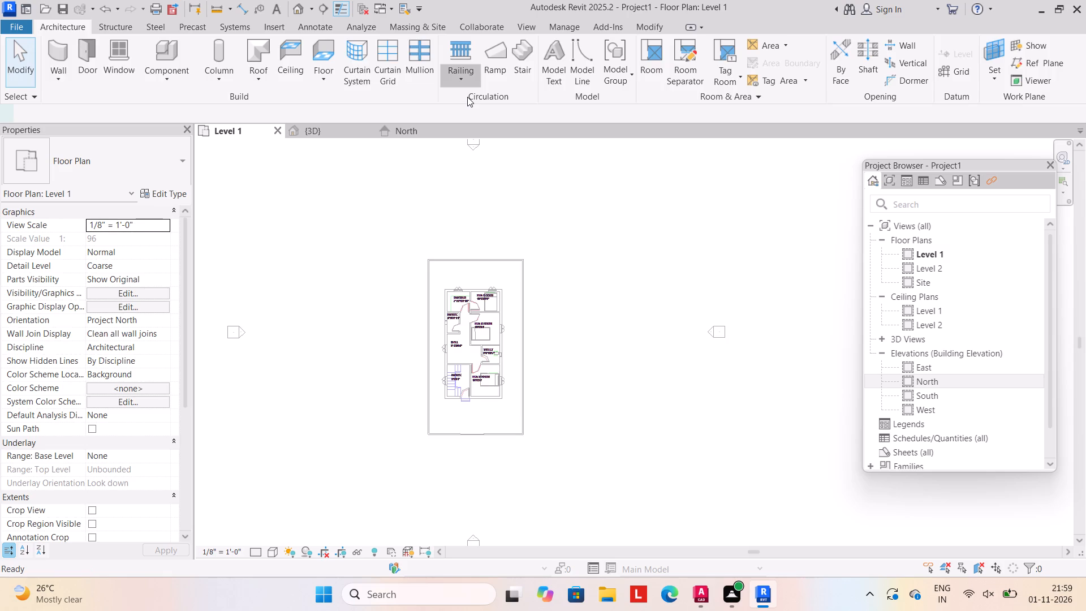
{"action": "left_click", "coordinate": [651, 45]}
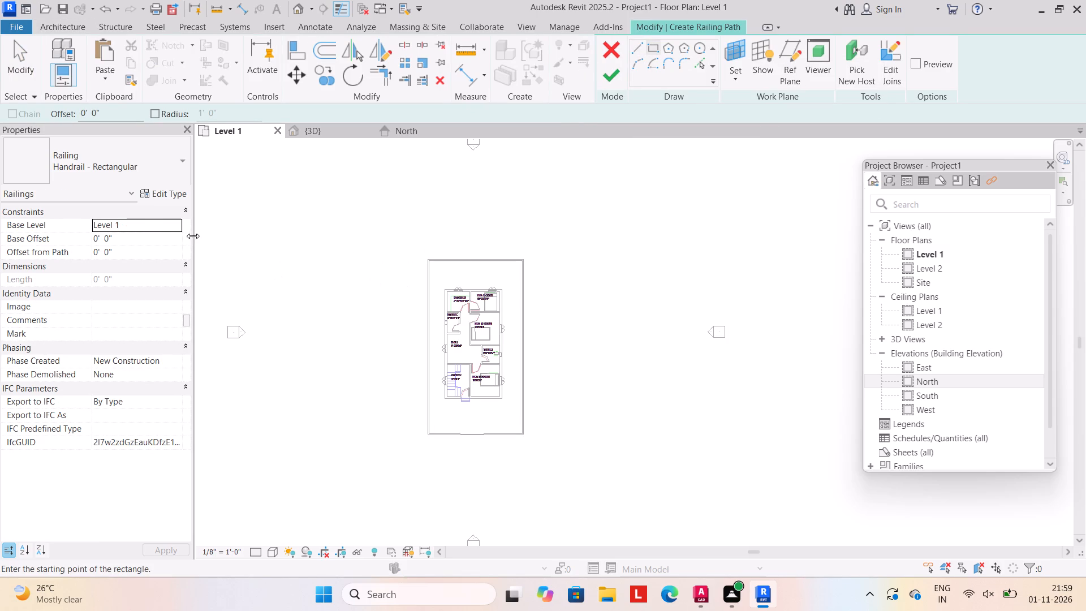
{"action": "left_click", "coordinate": [174, 227]}
{"action": "left_click", "coordinate": [155, 259]}
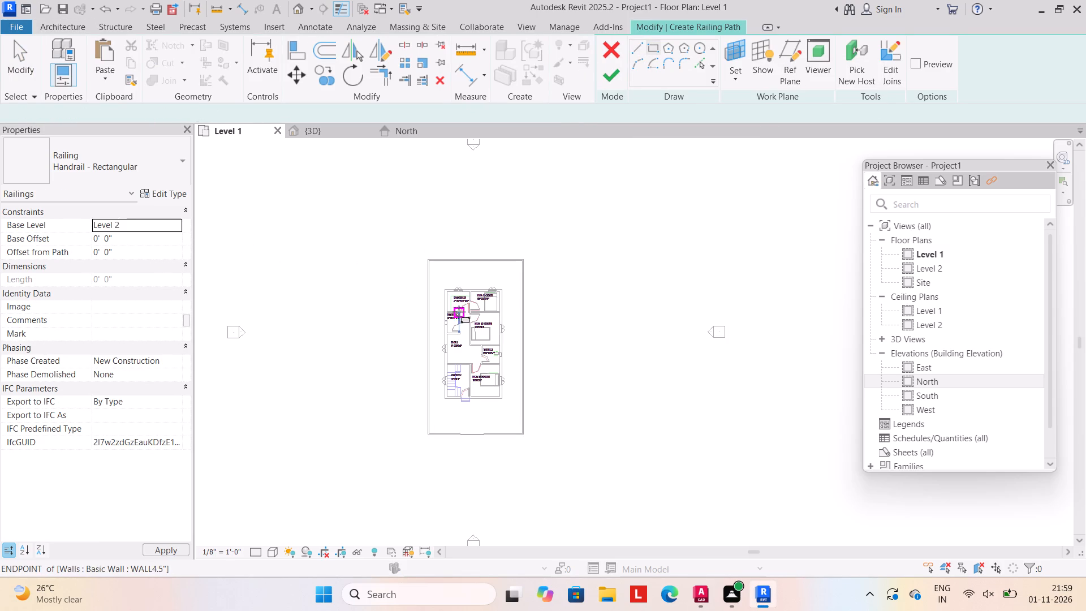
{"action": "scroll", "coordinate": [463, 304], "scroll_direction": "up", "scroll_amount": 3}
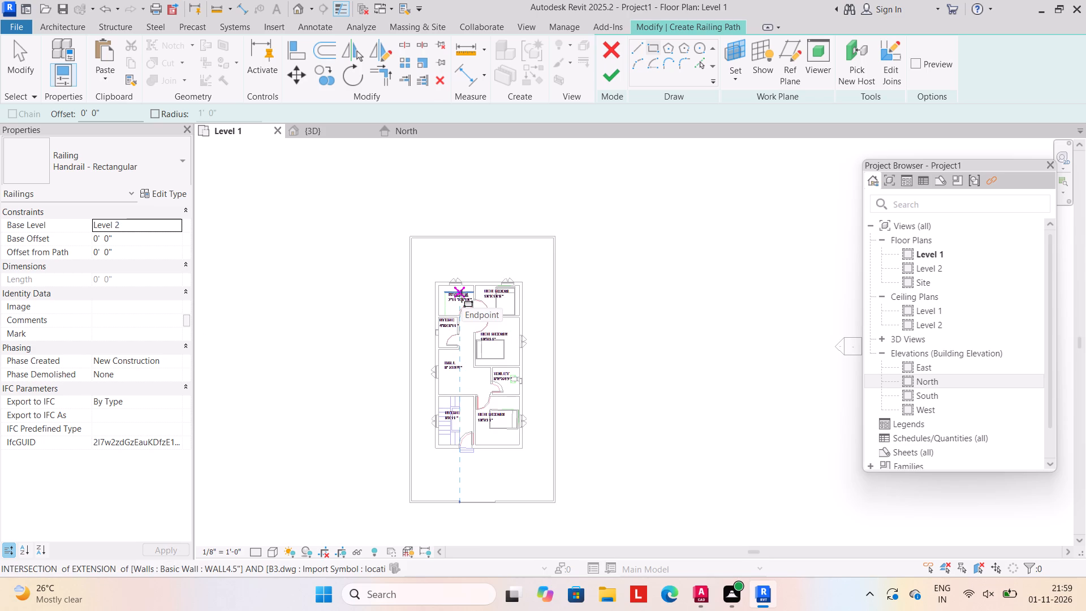
{"action": "scroll", "coordinate": [490, 394], "scroll_direction": "up", "scroll_amount": 2}
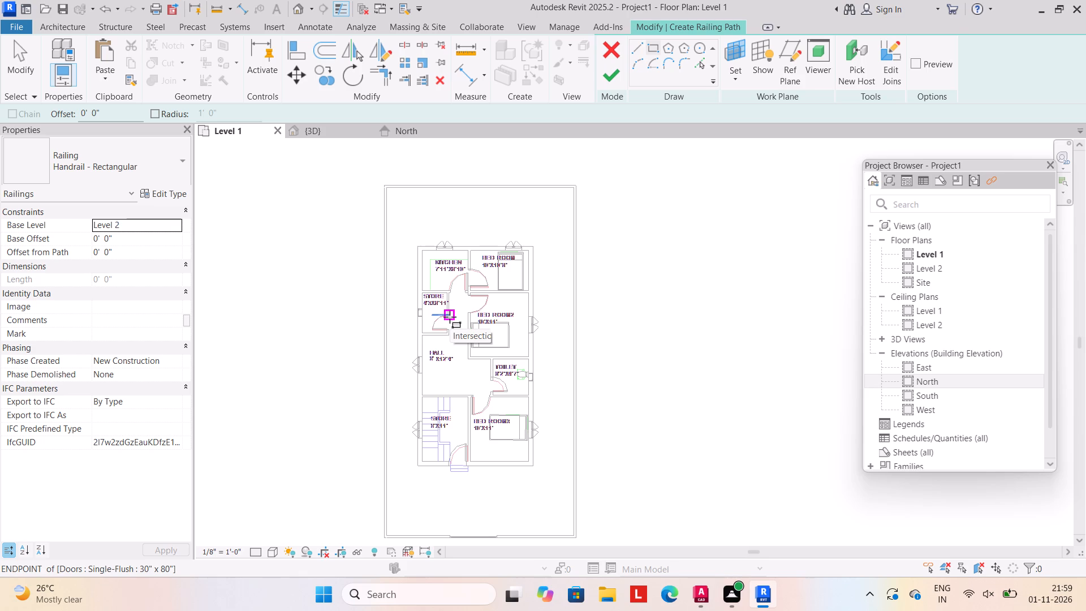
{"action": "left_click", "coordinate": [413, 242]}
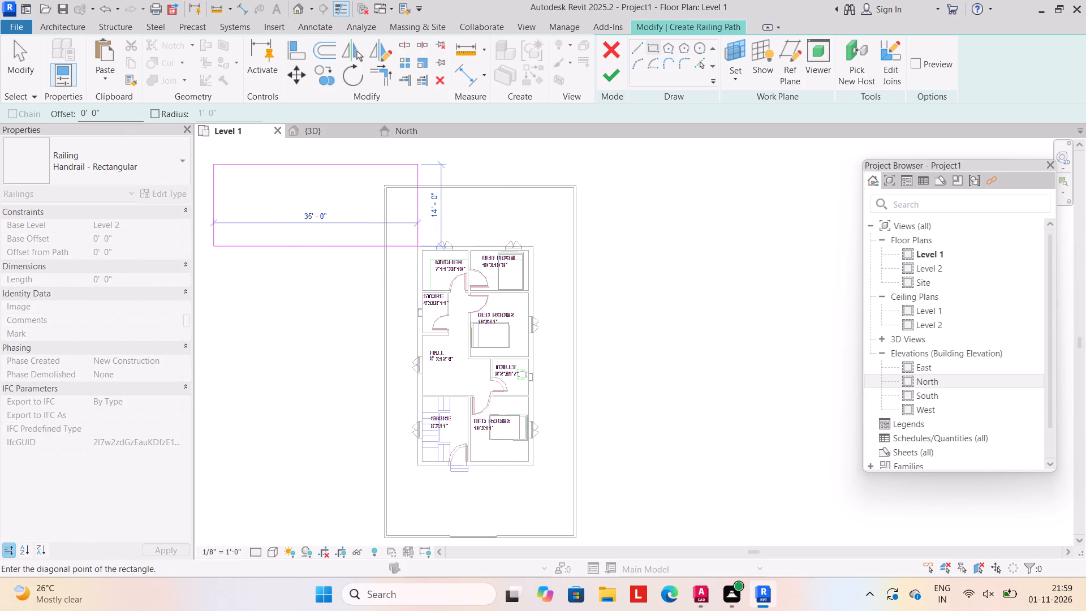
{"action": "left_click", "coordinate": [116, 111]}
{"action": "key", "text": "BackSpace"}
{"action": "key", "text": "BackSpace"}
{"action": "key", "text": "BackSpace"}
{"action": "key", "text": "BackSpace"}
{"action": "key", "text": "BackSpace"}
{"action": "key", "text": "BackSpace"}
{"action": "key", "text": "BackSpace"}
{"action": "key", "text": "BackSpace"}
{"action": "key", "text": "BackSpace"}
{"action": "type", "text": "2'"}
{"action": "key", "text": "Return"}
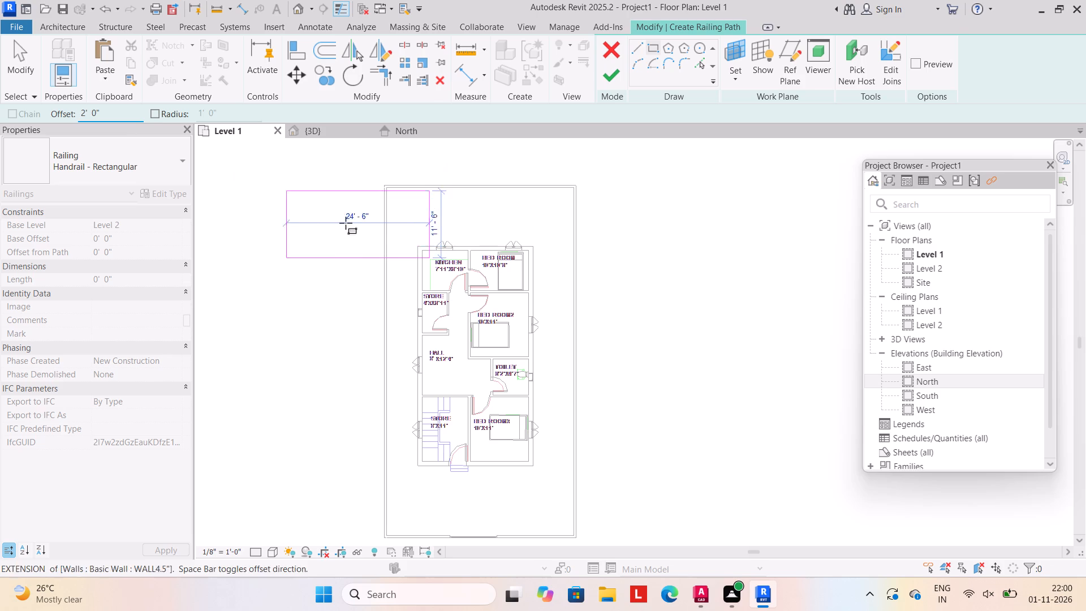
{"action": "left_click_drag", "start_coordinate": [537, 466], "coordinate": [538, 464]}
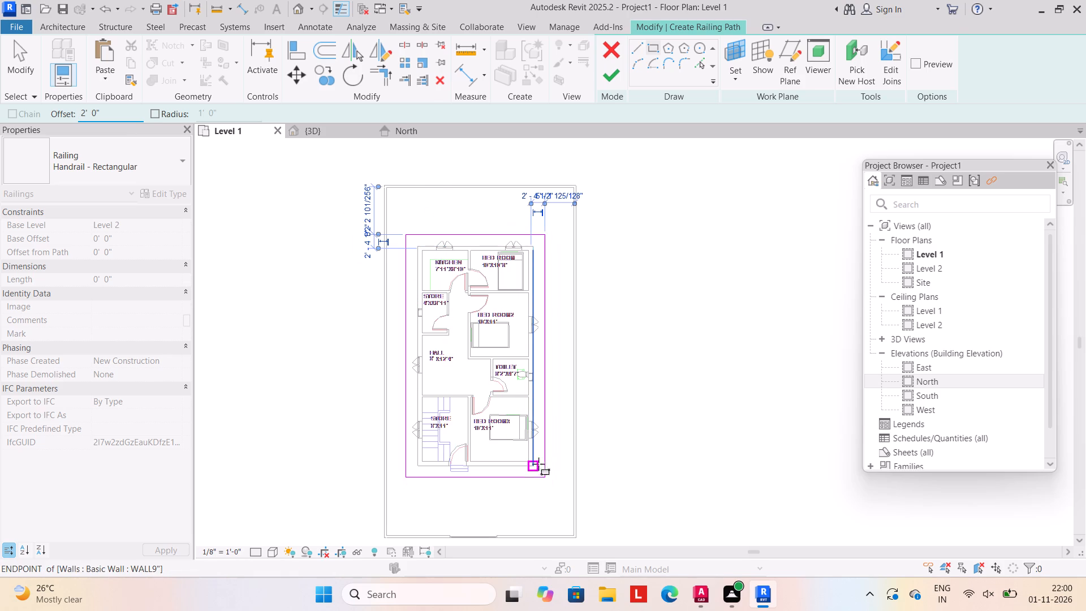
{"action": "left_click_drag", "start_coordinate": [538, 464], "coordinate": [541, 461]}
{"action": "left_click", "coordinate": [608, 72]}
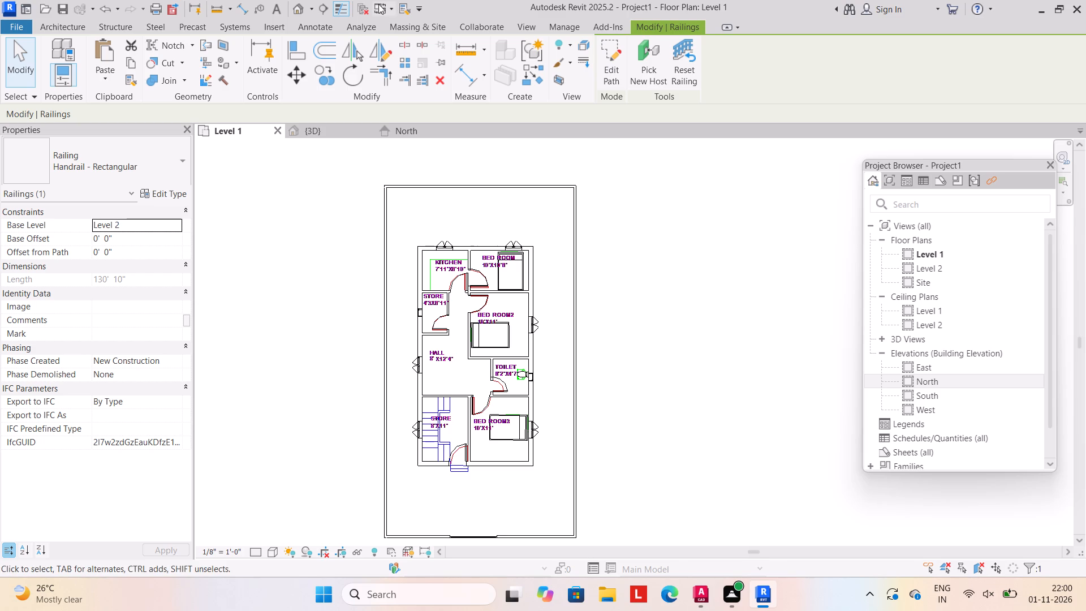
In the 3D view, copy the new railing and paste it aligned to Levels 4, 5 and 6.
{"action": "left_click", "coordinate": [314, 136]}
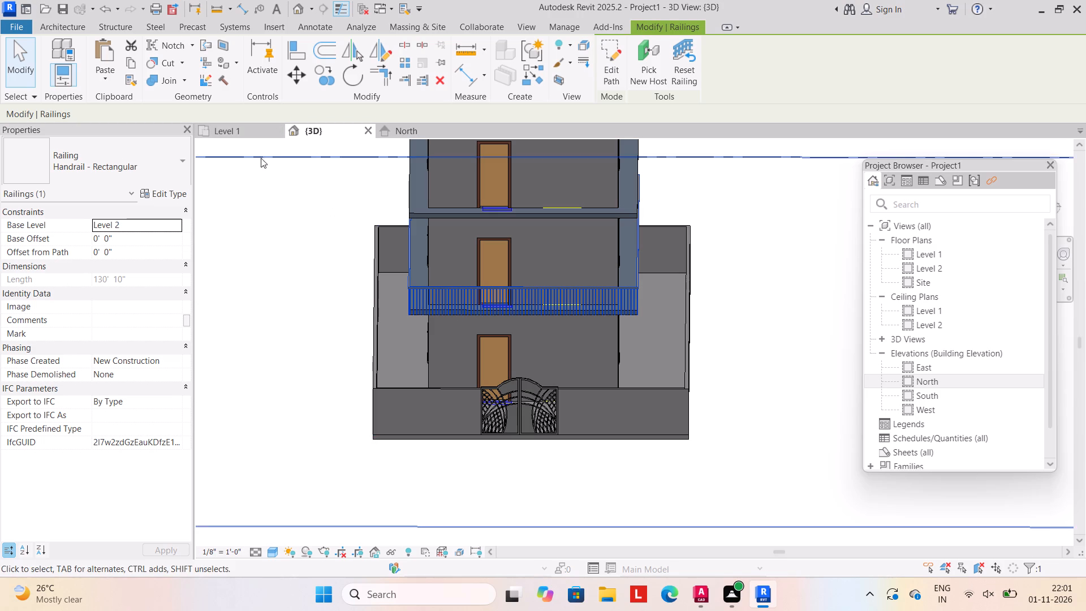
{"action": "left_click", "coordinate": [136, 63]}
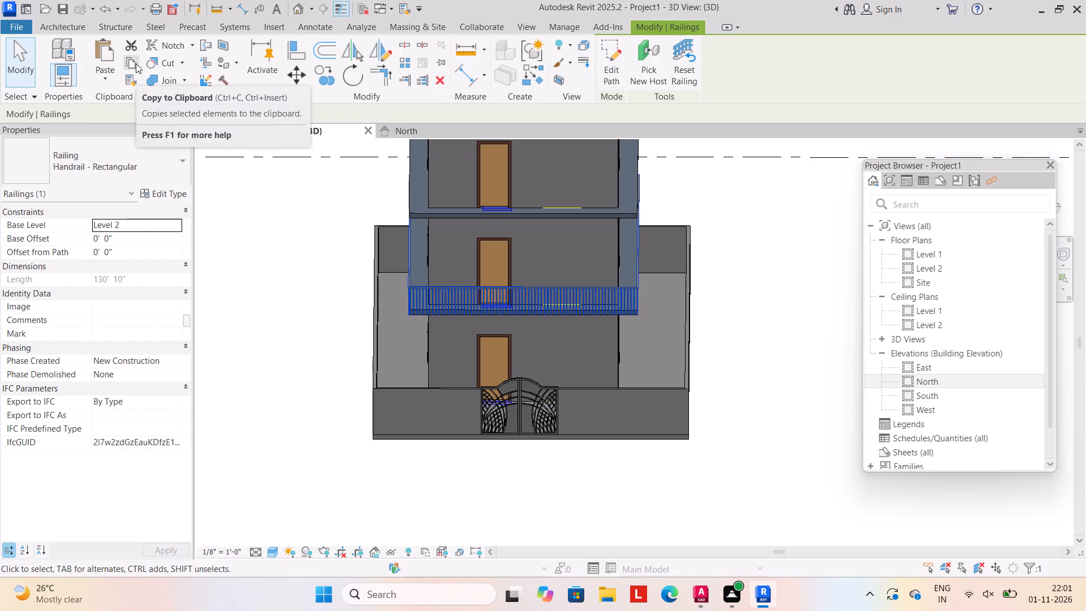
{"action": "left_click", "coordinate": [105, 79]}
{"action": "left_click", "coordinate": [113, 126]}
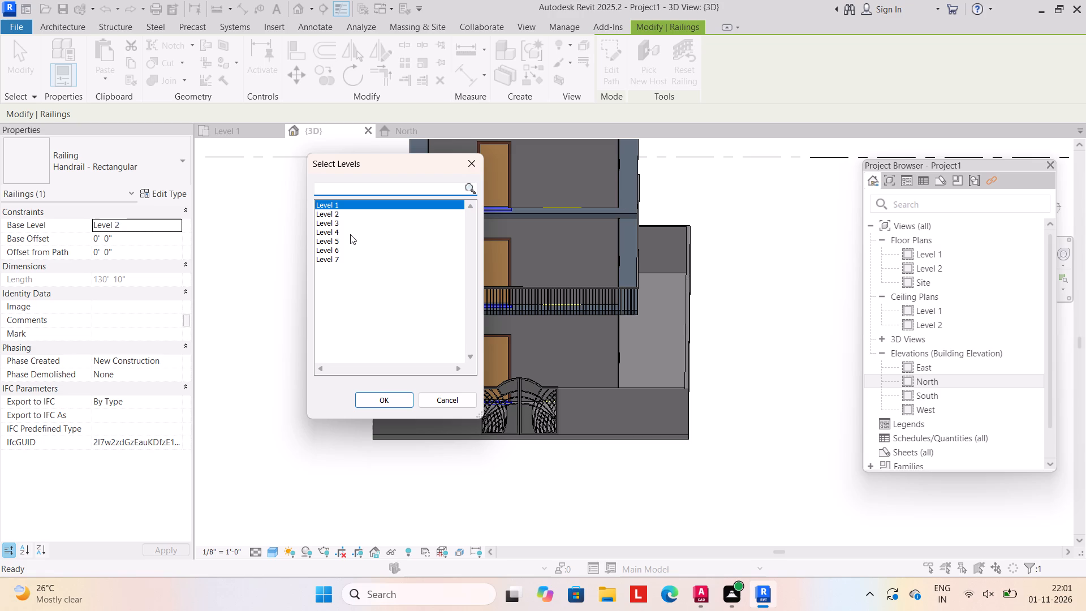
{"action": "left_click_drag", "start_coordinate": [344, 226], "coordinate": [343, 246]}
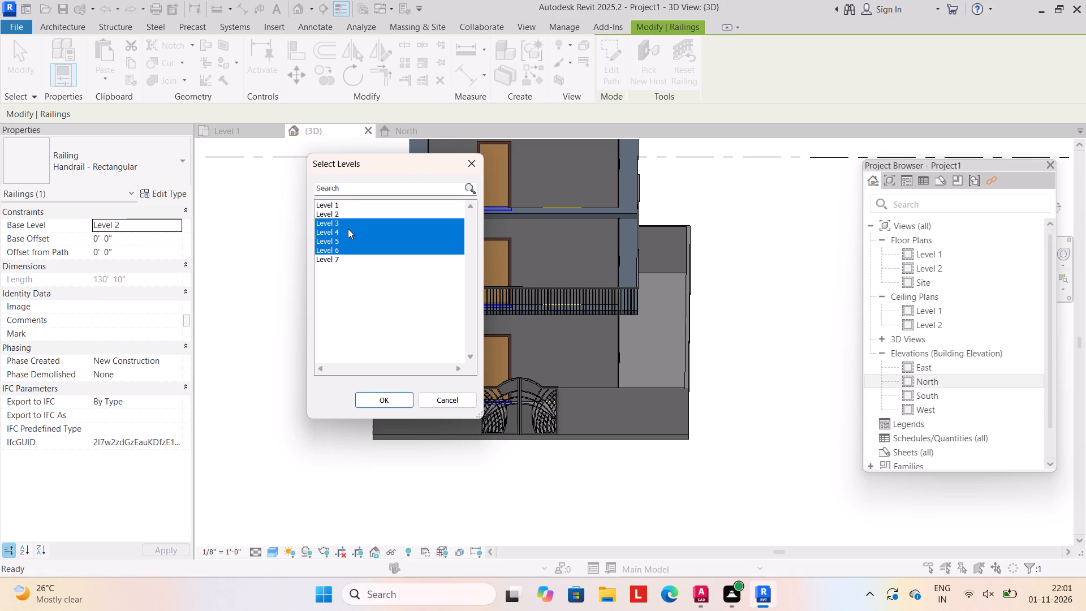
{"action": "left_click_drag", "start_coordinate": [347, 231], "coordinate": [347, 247]}
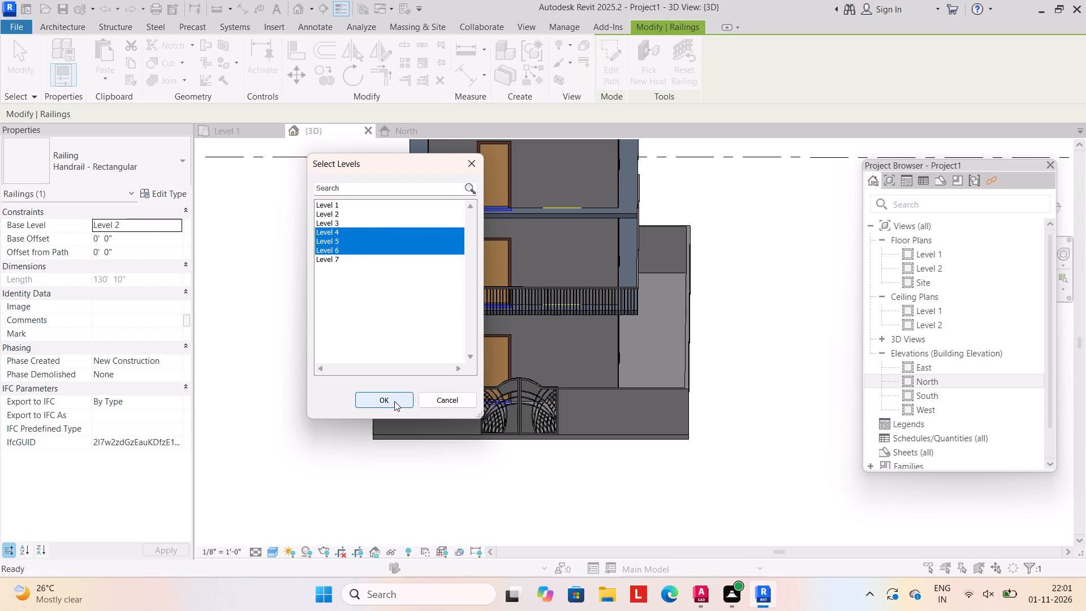
{"action": "left_click", "coordinate": [394, 401]}
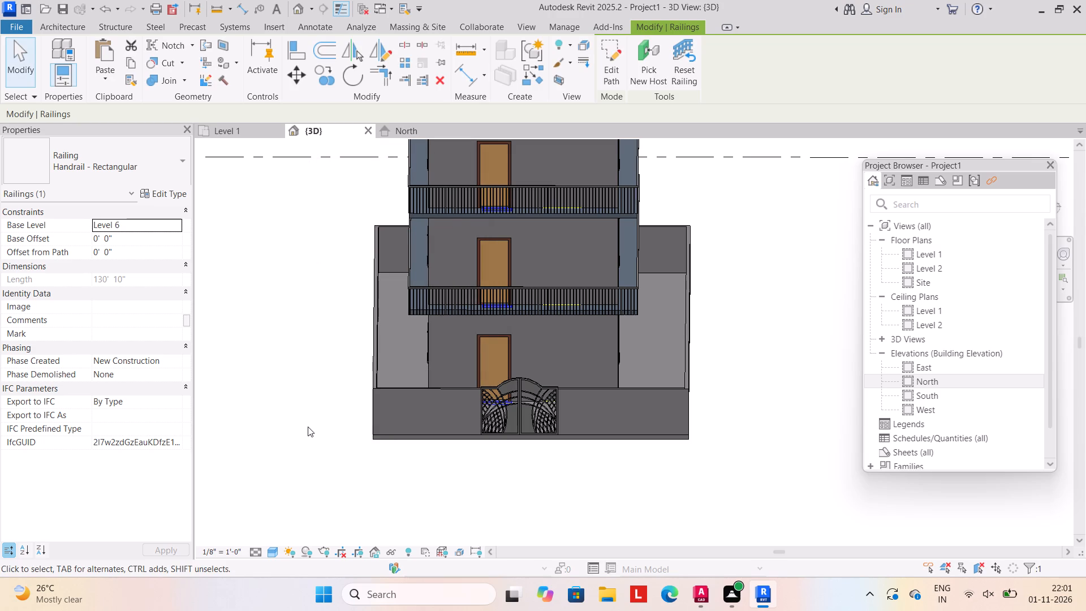
{"action": "scroll", "coordinate": [314, 453], "scroll_direction": "down", "scroll_amount": 4}
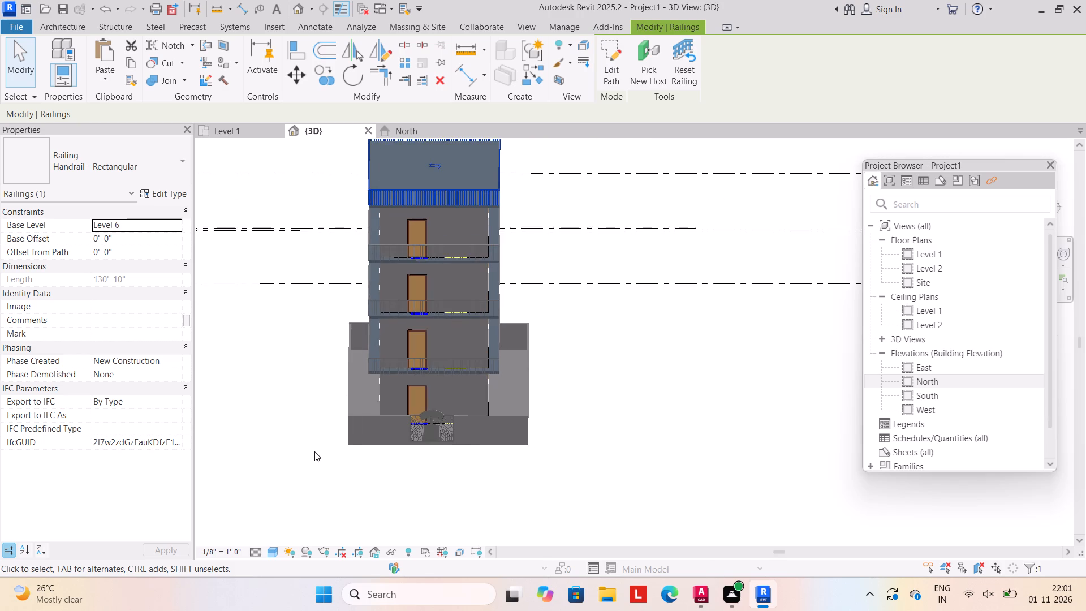
{"action": "scroll", "coordinate": [309, 451], "scroll_direction": "down", "scroll_amount": 2}
{"action": "middle_click_drag", "start_coordinate": [308, 451], "coordinate": [377, 477]}
{"action": "left_click", "coordinate": [349, 472]}
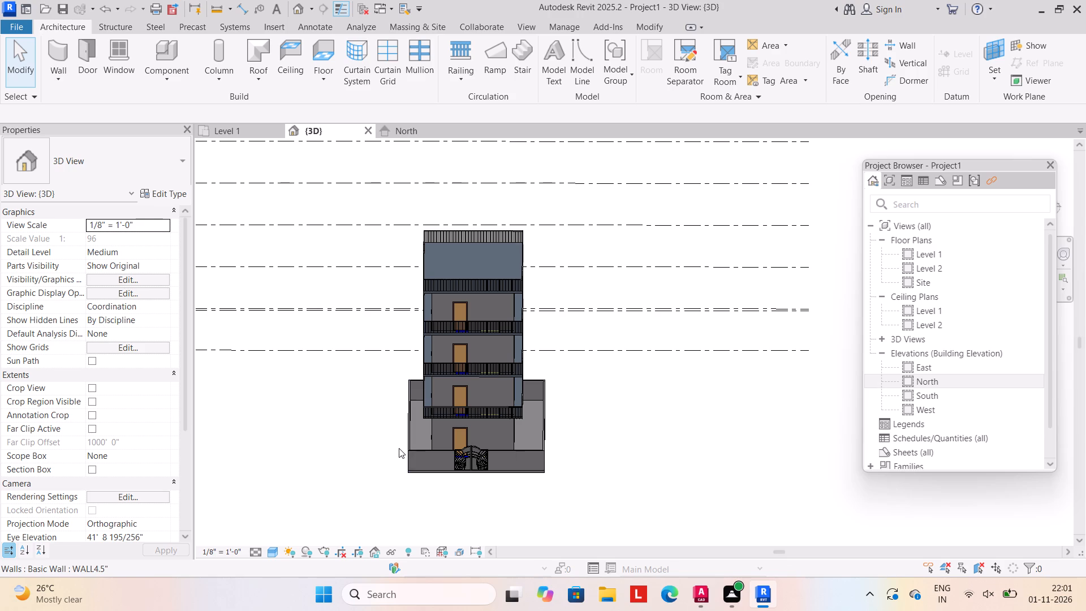
Paint the entrance-side exterior walls of all four storeys with the Brick, Common material in the 3D view.
{"action": "left_click", "coordinate": [651, 25]}
{"action": "left_click", "coordinate": [238, 63]}
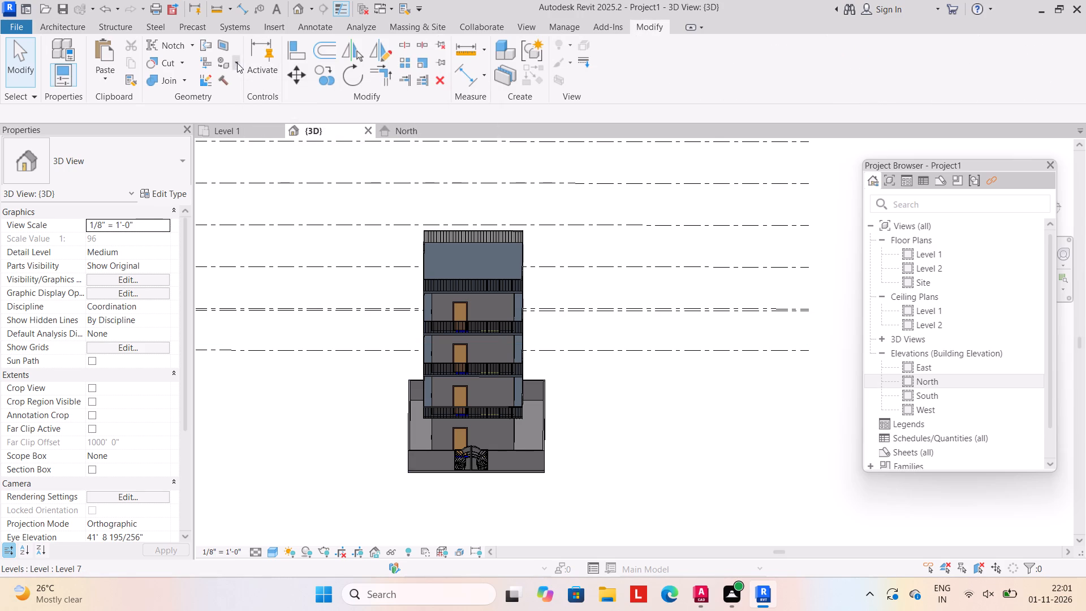
{"action": "left_click", "coordinate": [232, 77]}
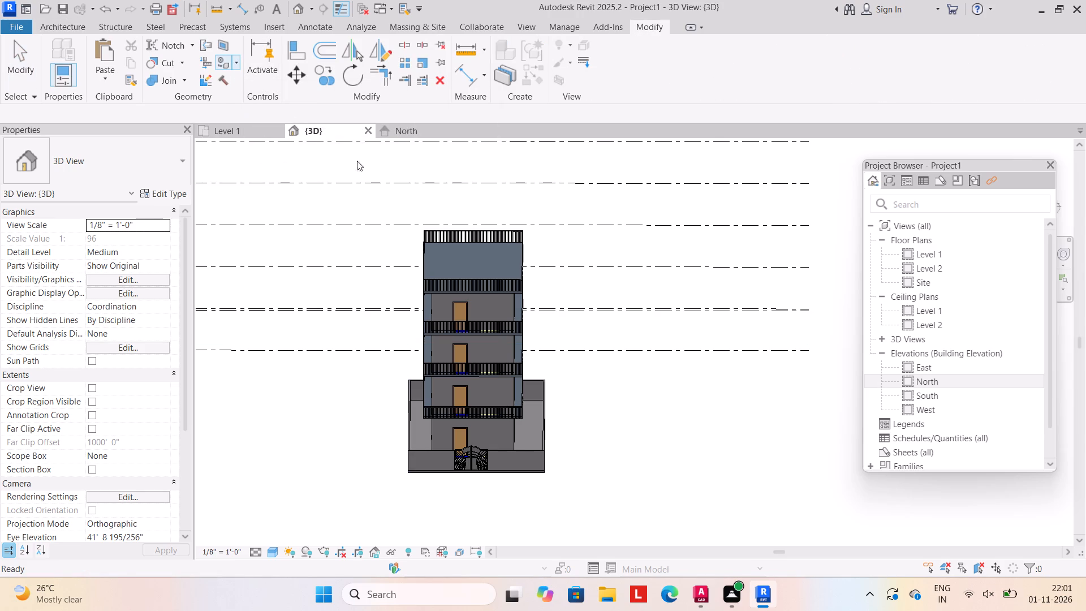
{"action": "scroll", "coordinate": [143, 209], "scroll_direction": "down", "scroll_amount": 6}
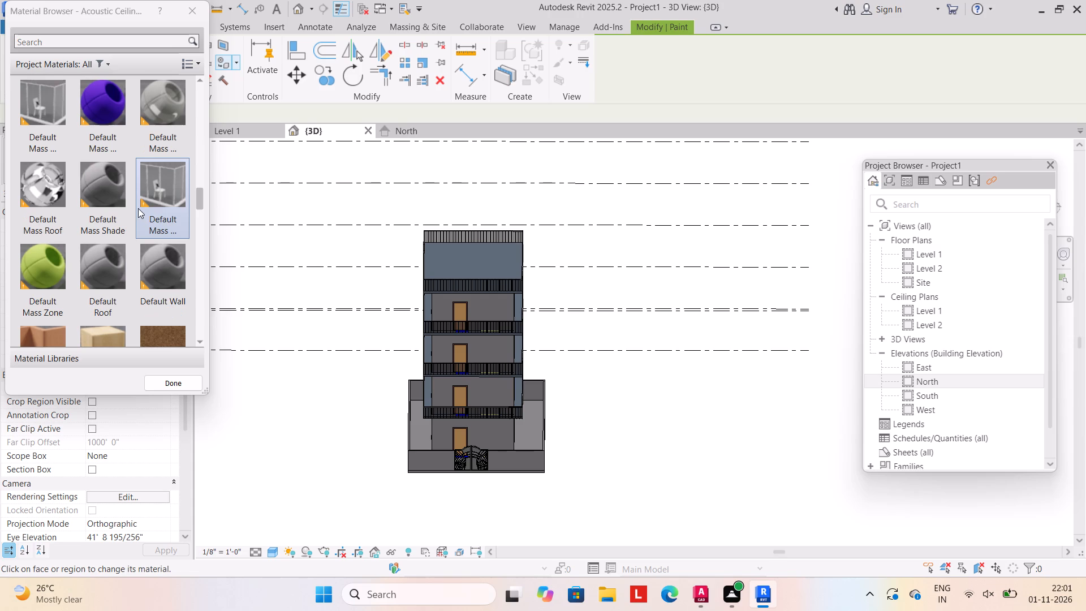
{"action": "scroll", "coordinate": [139, 203], "scroll_direction": "up", "scroll_amount": 1}
{"action": "scroll", "coordinate": [131, 225], "scroll_direction": "down", "scroll_amount": 1}
{"action": "scroll", "coordinate": [131, 225], "scroll_direction": "up", "scroll_amount": 2}
{"action": "scroll", "coordinate": [132, 227], "scroll_direction": "down", "scroll_amount": 1}
{"action": "scroll", "coordinate": [122, 209], "scroll_direction": "up", "scroll_amount": 2}
{"action": "left_click", "coordinate": [115, 102]}
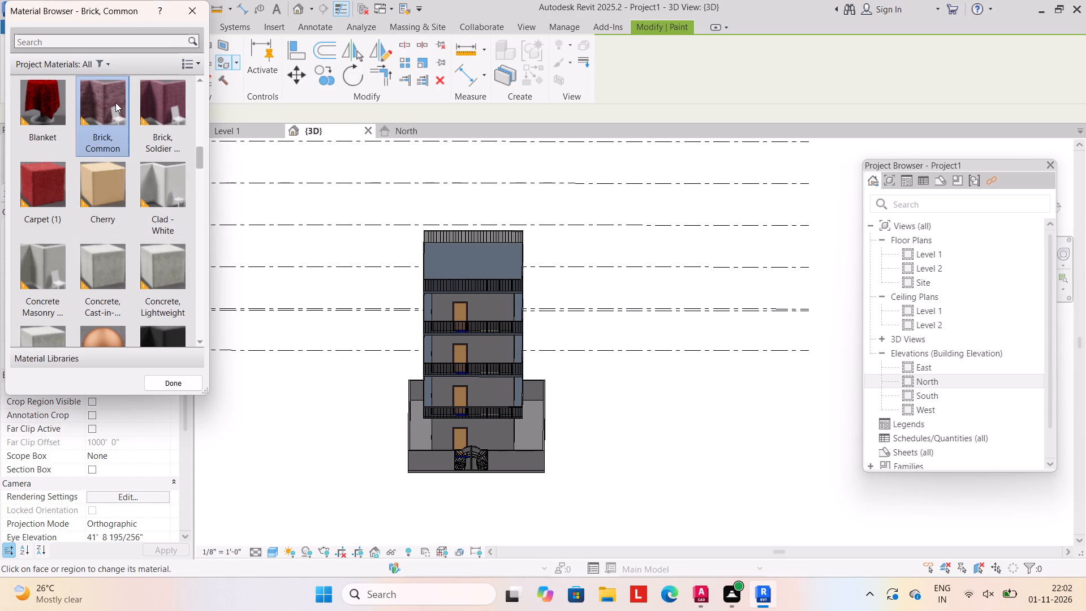
{"action": "left_click", "coordinate": [436, 432]}
{"action": "left_click_drag", "start_coordinate": [446, 390], "coordinate": [446, 395]}
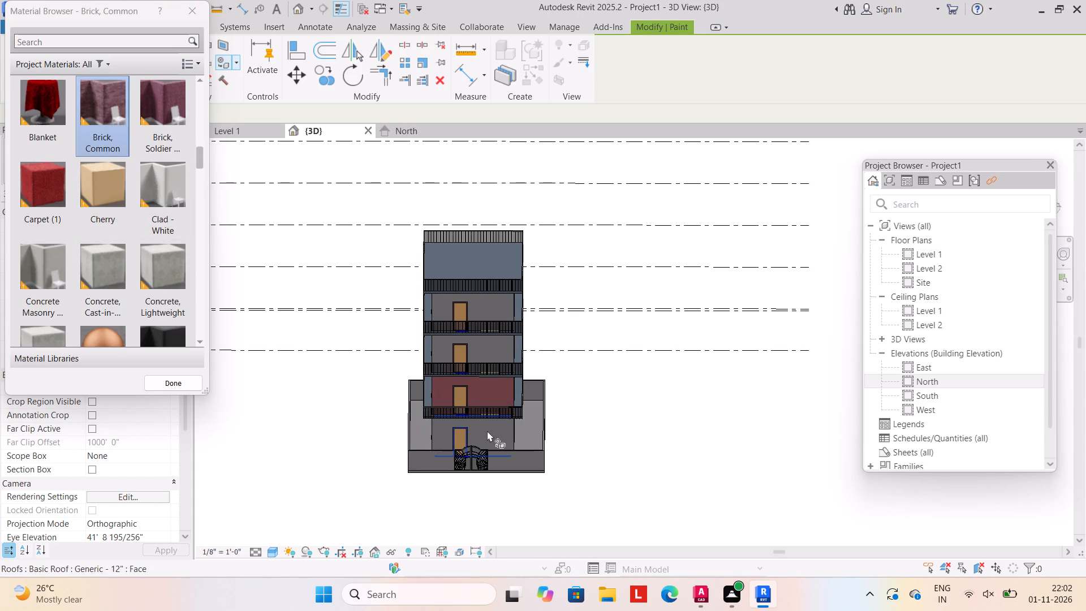
{"action": "left_click", "coordinate": [494, 428]}
{"action": "left_click", "coordinate": [477, 345]}
{"action": "left_click", "coordinate": [479, 312]}
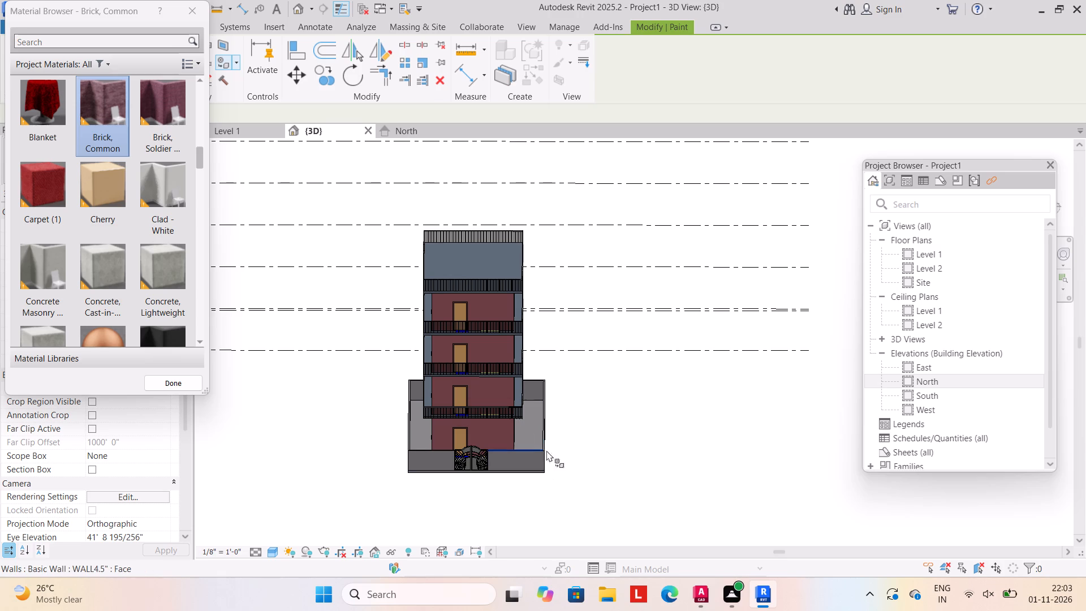
Paint the long side wall adjacent to the entrance facade with Brick, Common on all four storeys.
{"action": "middle_click_drag", "start_coordinate": [569, 477], "coordinate": [426, 474], "text": "shift"}
{"action": "left_click", "coordinate": [442, 423]}
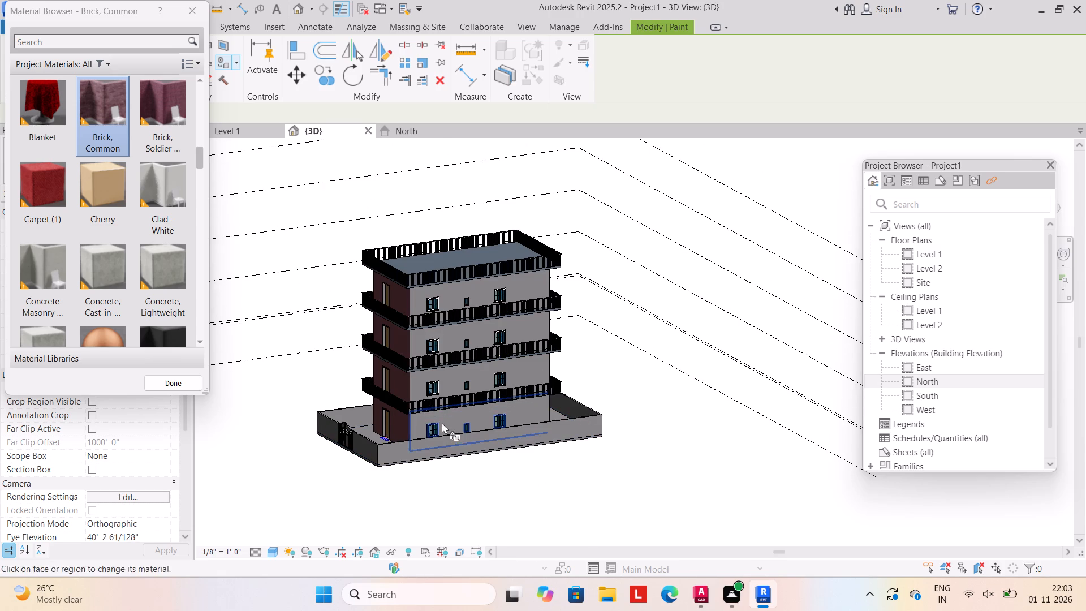
{"action": "left_click", "coordinate": [453, 385]}
{"action": "left_click", "coordinate": [455, 338]}
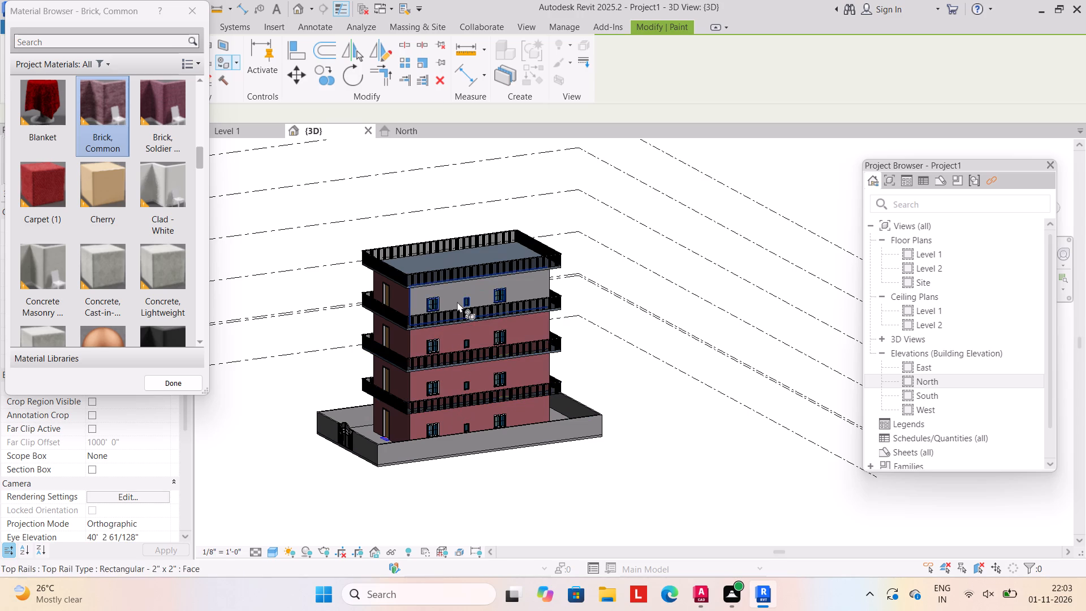
{"action": "left_click", "coordinate": [457, 302]}
Paint the rear exterior walls of all four storeys with Brick, Common.
{"action": "middle_click_drag", "start_coordinate": [545, 477], "coordinate": [306, 474], "text": "shift"}
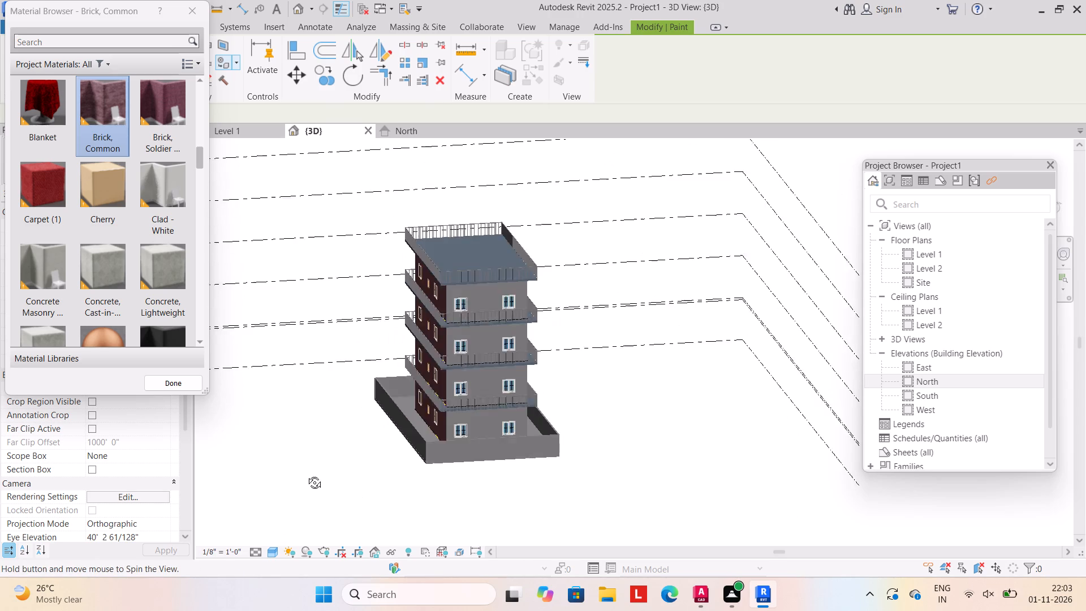
{"action": "middle_click_drag", "start_coordinate": [306, 474], "coordinate": [305, 473], "text": "shift"}
{"action": "left_click", "coordinate": [488, 418]}
{"action": "left_click", "coordinate": [476, 382]}
{"action": "left_click", "coordinate": [480, 332]}
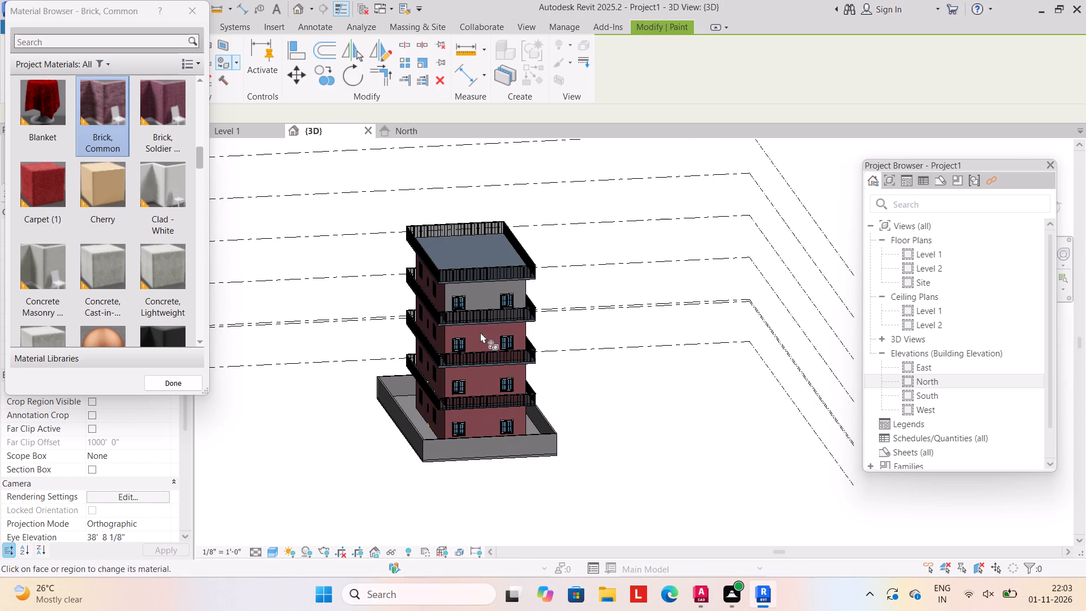
{"action": "left_click", "coordinate": [485, 300]}
Paint the remaining long side wall with Brick, Common on the upper storeys.
{"action": "middle_click_drag", "start_coordinate": [562, 475], "coordinate": [375, 478], "text": "shift"}
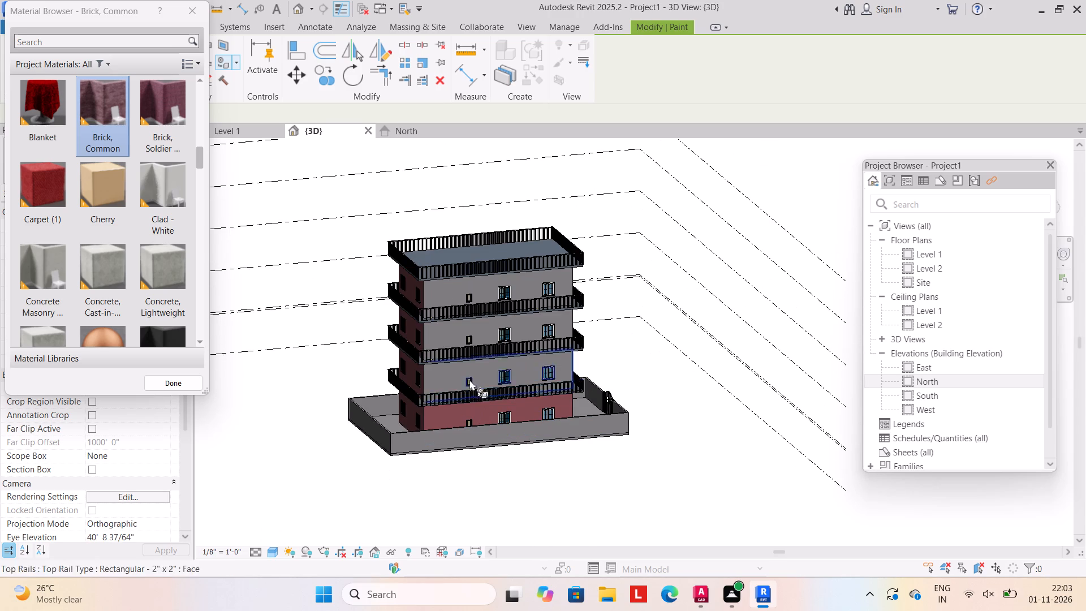
{"action": "left_click_drag", "start_coordinate": [450, 371], "coordinate": [449, 363]}
{"action": "left_click", "coordinate": [455, 338]}
{"action": "left_click", "coordinate": [453, 289]}
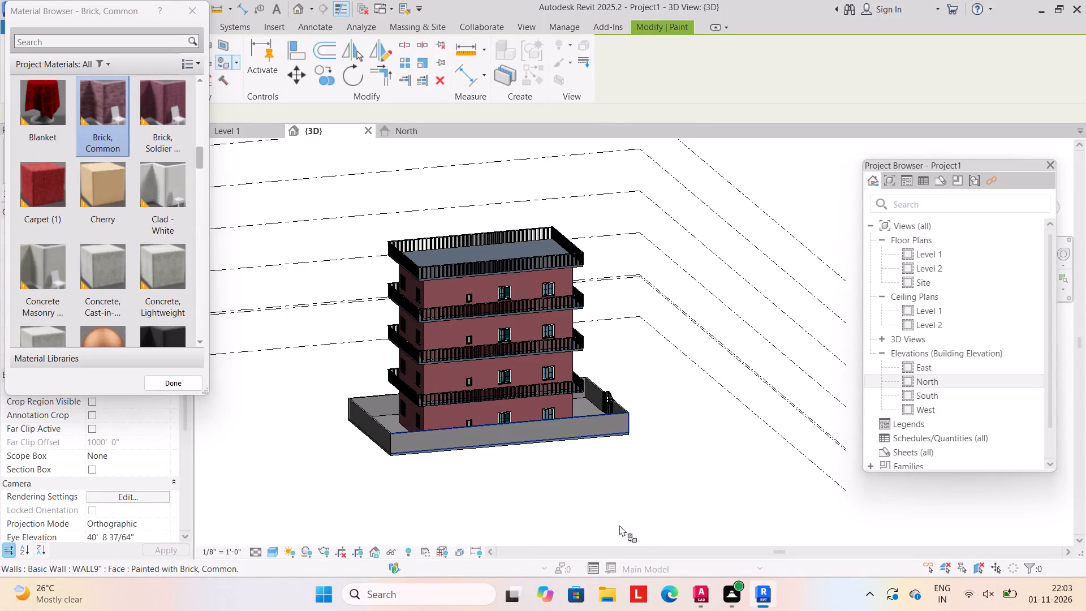
Paint the boundary wall's outer faces on all sides and the ground floor slab's top with Clad - White.
{"action": "middle_click_drag", "start_coordinate": [604, 528], "coordinate": [393, 532], "text": "shift"}
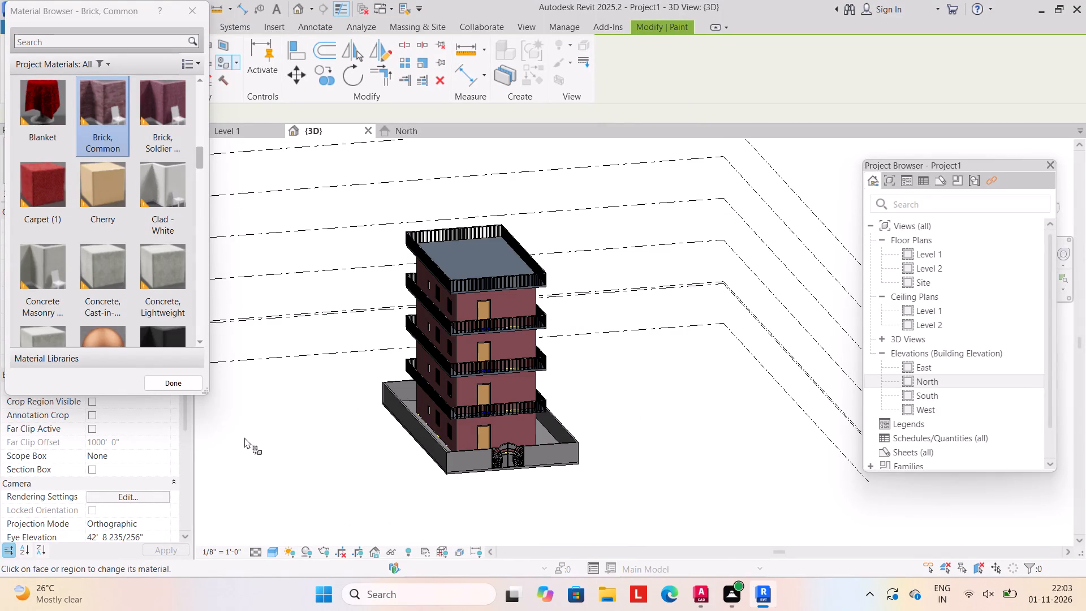
{"action": "left_click", "coordinate": [152, 111]}
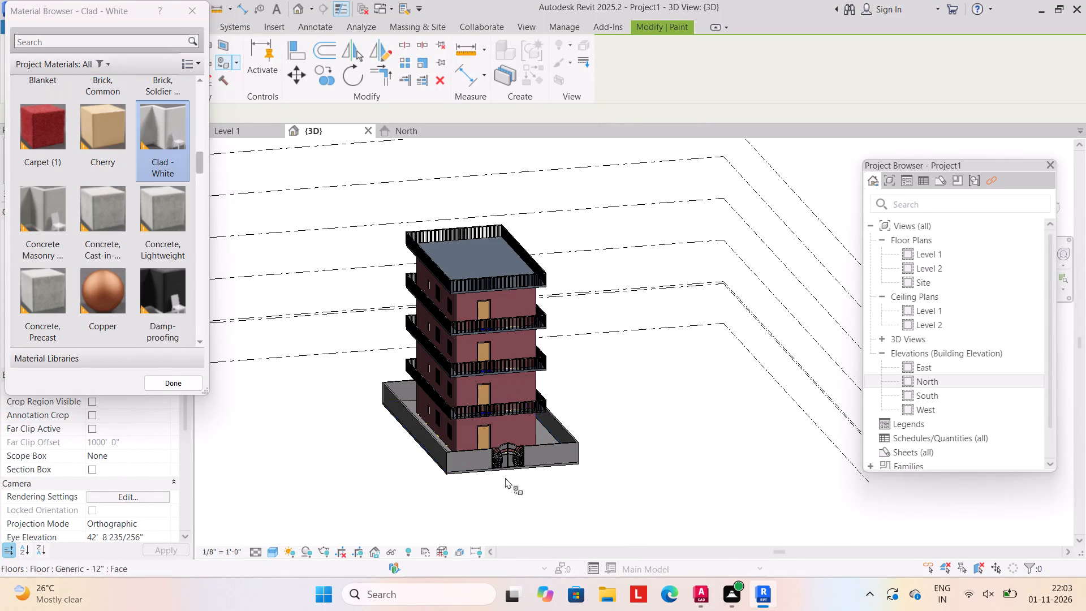
{"action": "left_click", "coordinate": [470, 454]}
{"action": "left_click", "coordinate": [539, 453]}
{"action": "middle_click_drag", "start_coordinate": [592, 478], "coordinate": [477, 474], "text": "shift"}
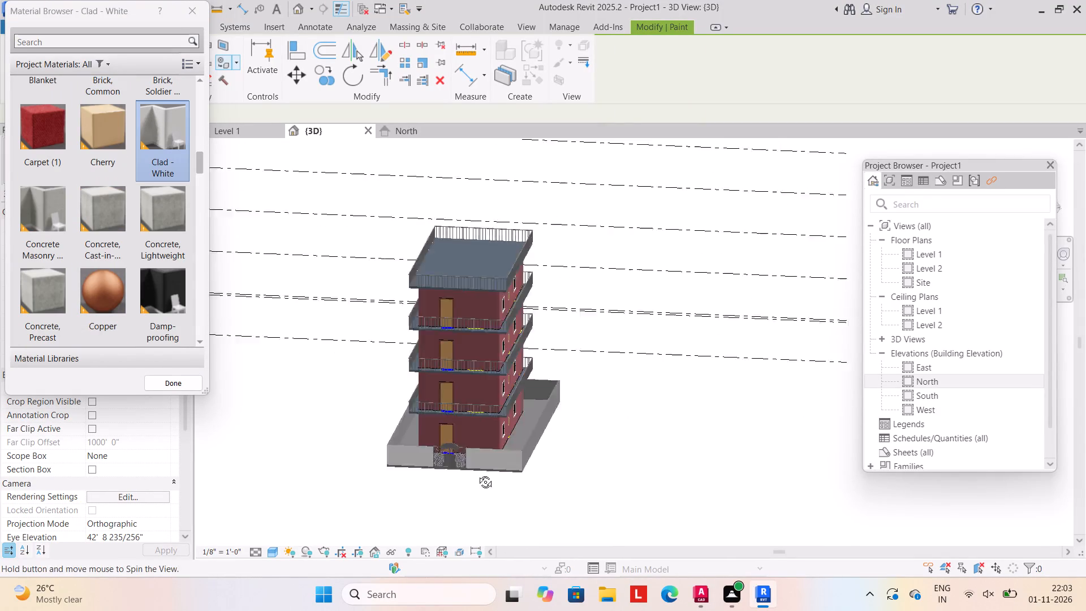
{"action": "middle_click_drag", "start_coordinate": [477, 474], "coordinate": [432, 470], "text": "shift"}
{"action": "left_click", "coordinate": [444, 432]}
{"action": "middle_click_drag", "start_coordinate": [540, 467], "coordinate": [331, 467], "text": "shift"}
{"action": "left_click", "coordinate": [493, 451]}
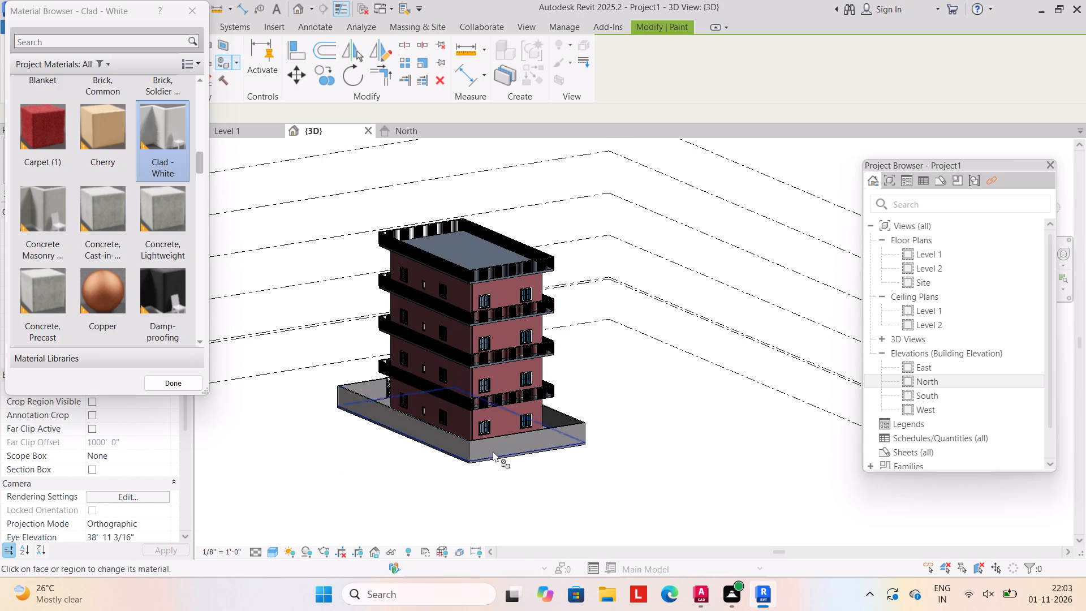
{"action": "middle_click_drag", "start_coordinate": [569, 485], "coordinate": [441, 483], "text": "shift"}
{"action": "left_click_drag", "start_coordinate": [456, 442], "coordinate": [464, 442]}
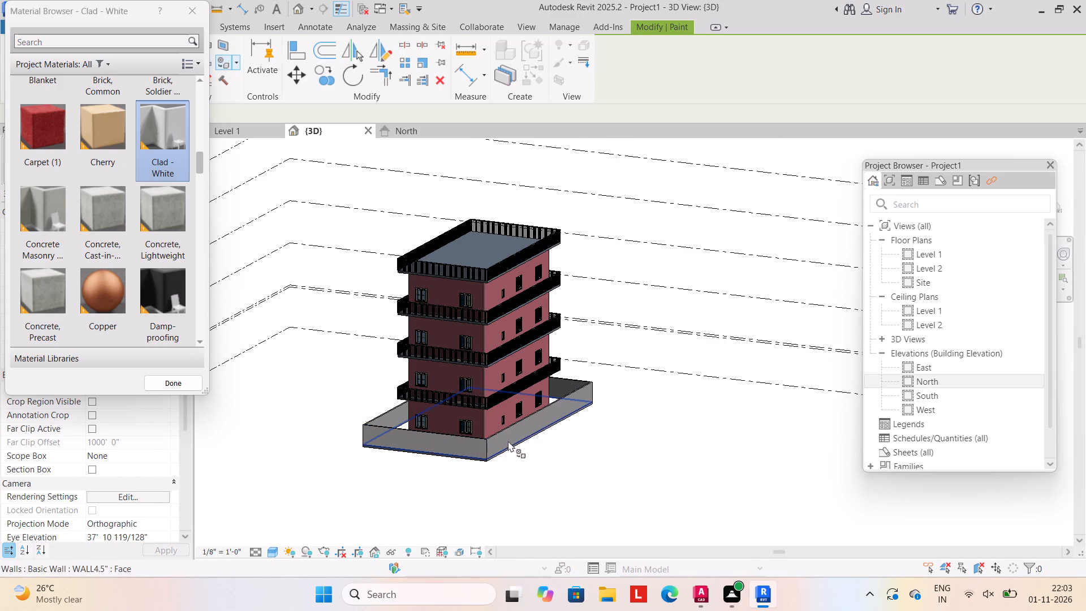
{"action": "left_click", "coordinate": [508, 437]}
Examine the painted house, boundary wall and ground floor slab from several angles in the 3D view.
{"action": "middle_click_drag", "start_coordinate": [592, 481], "coordinate": [285, 466], "text": "shift"}
{"action": "middle_click_drag", "start_coordinate": [447, 478], "coordinate": [433, 490], "text": "shift"}
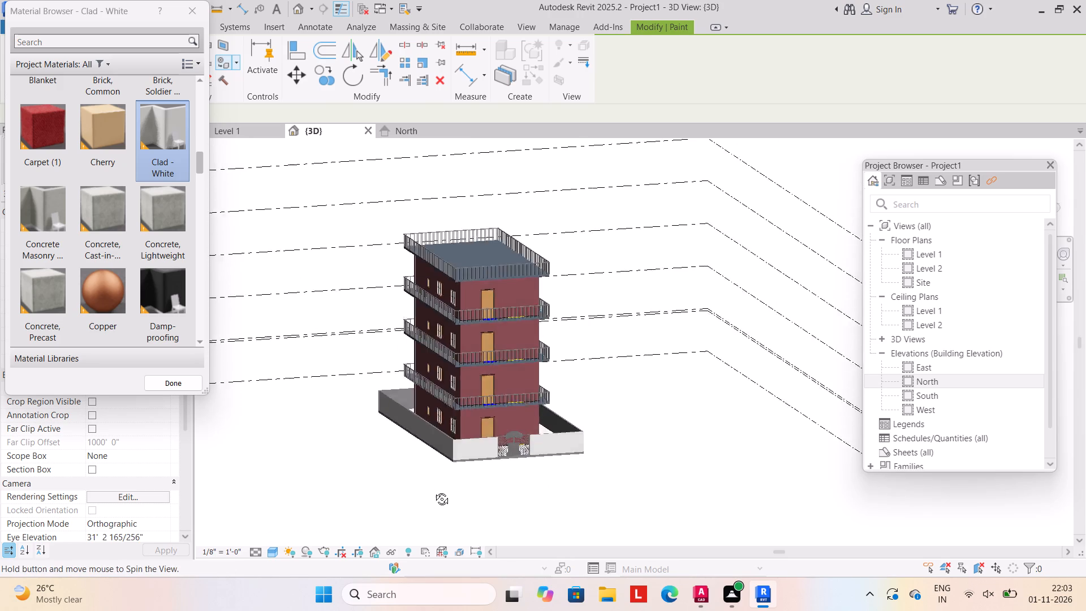
{"action": "middle_click_drag", "start_coordinate": [433, 490], "coordinate": [404, 524], "text": "shift"}
{"action": "middle_click_drag", "start_coordinate": [411, 471], "coordinate": [403, 494], "text": "shift"}
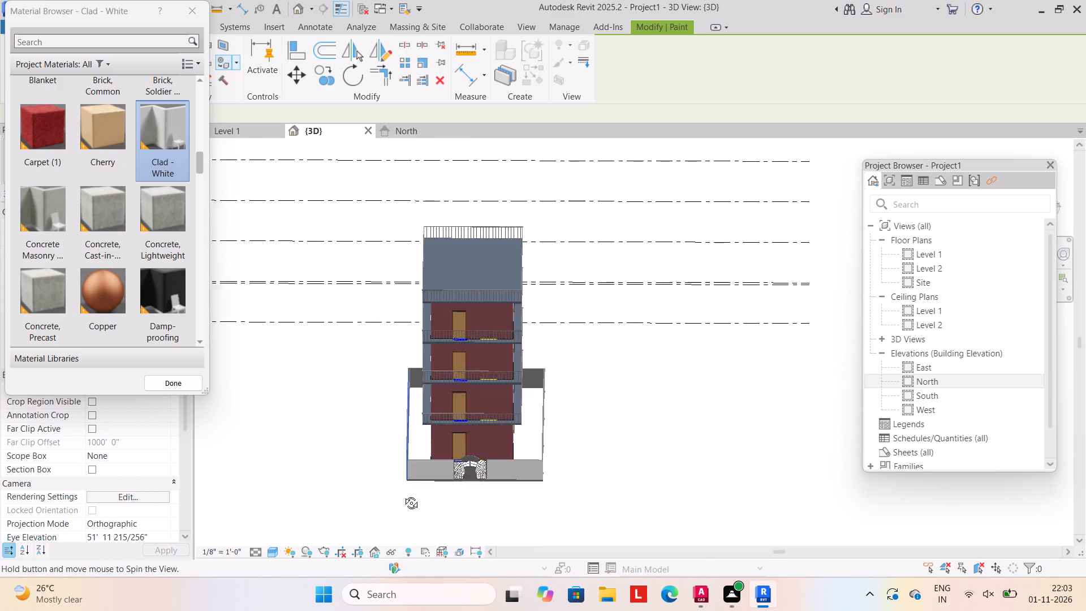
{"action": "middle_click_drag", "start_coordinate": [403, 494], "coordinate": [424, 527], "text": "shift"}
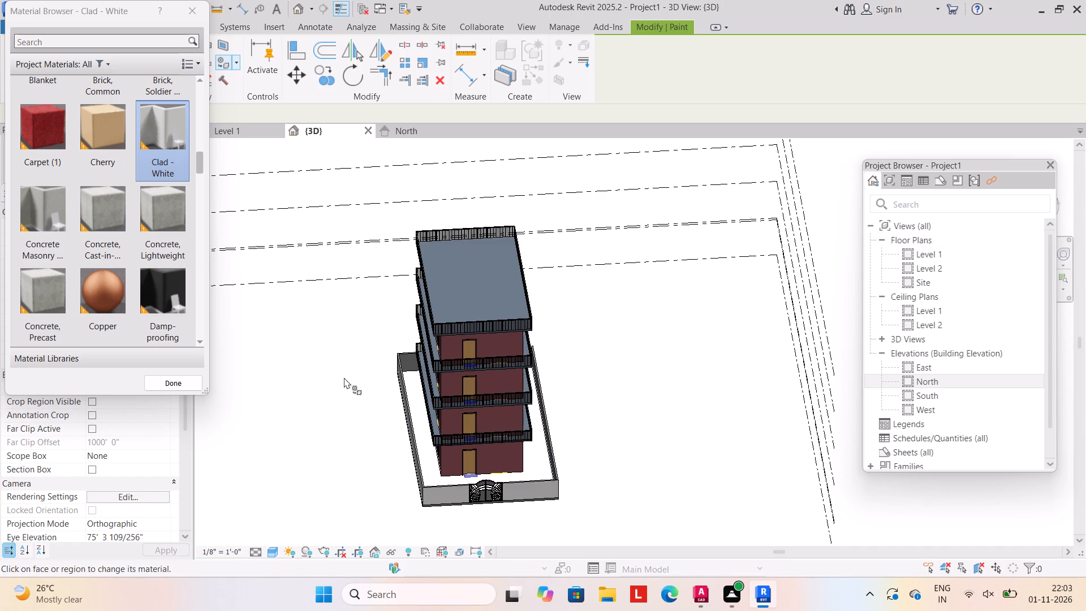
{"action": "scroll", "coordinate": [430, 462], "scroll_direction": "up", "scroll_amount": 10}
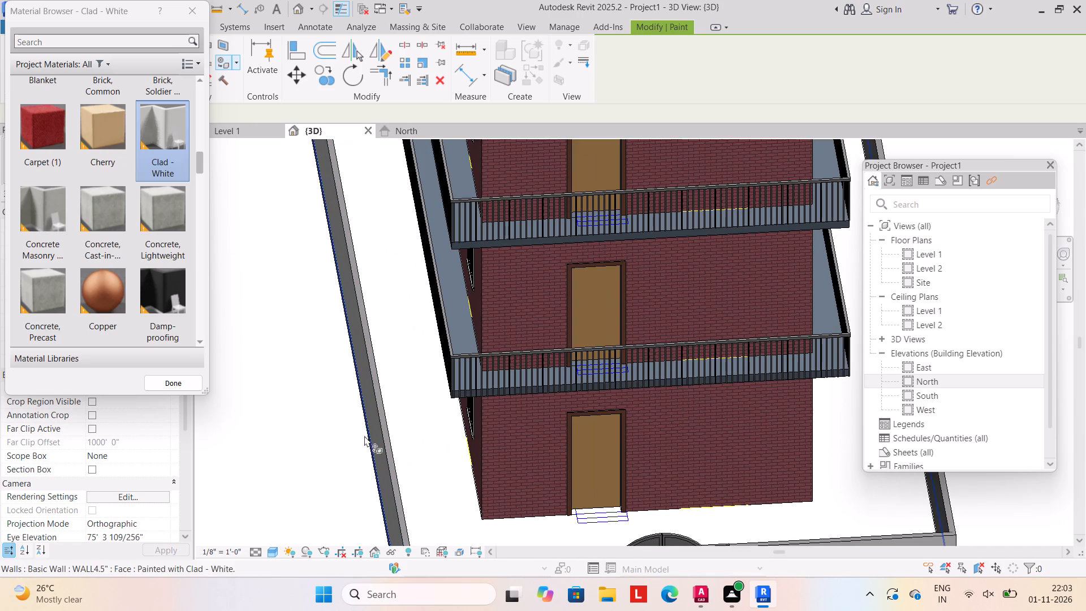
{"action": "key", "text": "Escape"}
{"action": "left_click", "coordinate": [411, 386]}
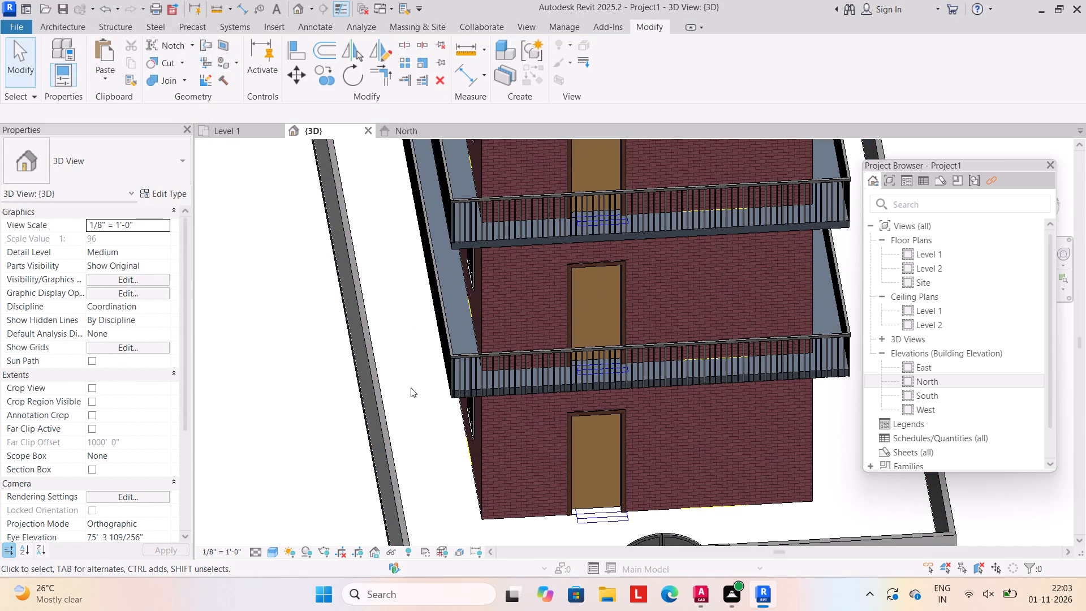
{"action": "scroll", "coordinate": [372, 421], "scroll_direction": "down", "scroll_amount": 5}
{"action": "key", "text": "Escape"}
{"action": "middle_click_drag", "start_coordinate": [337, 454], "coordinate": [336, 354], "text": "shift"}
{"action": "left_click", "coordinate": [400, 436]}
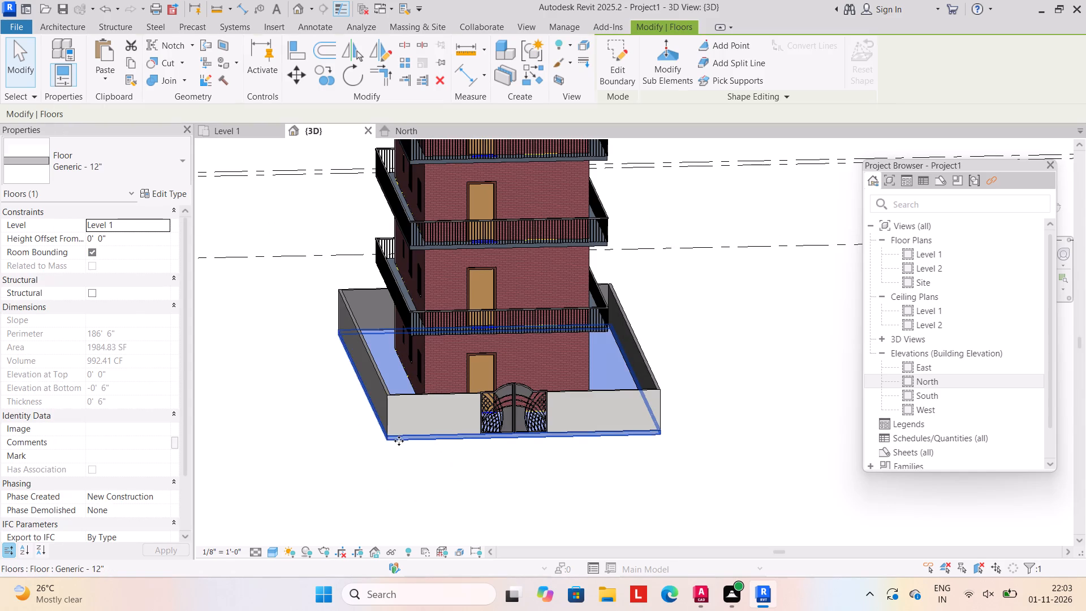
{"action": "key", "text": "Escape"}
{"action": "key", "text": "Escape"}
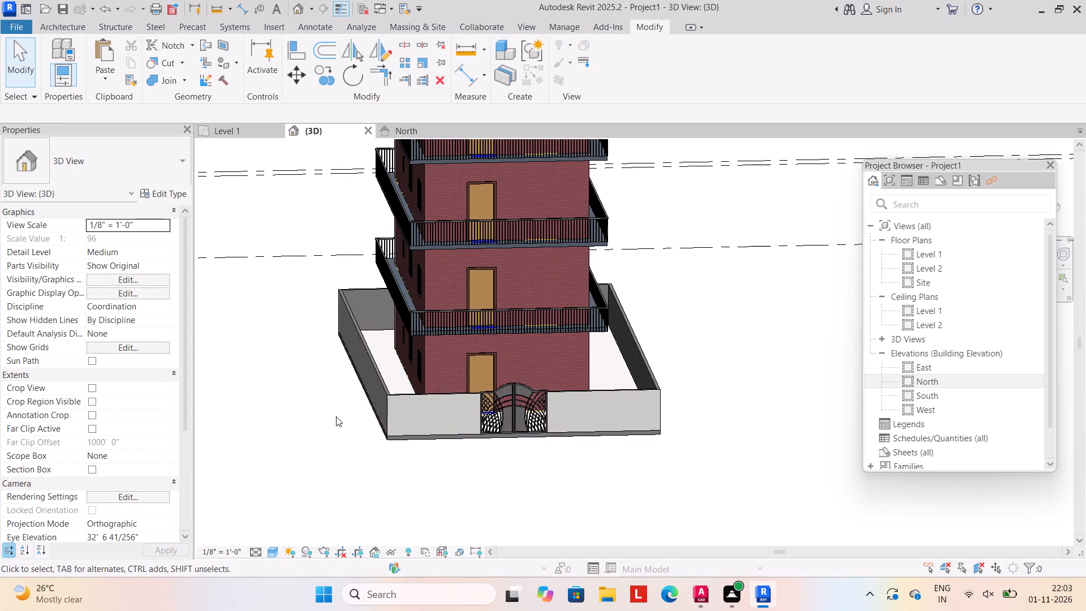
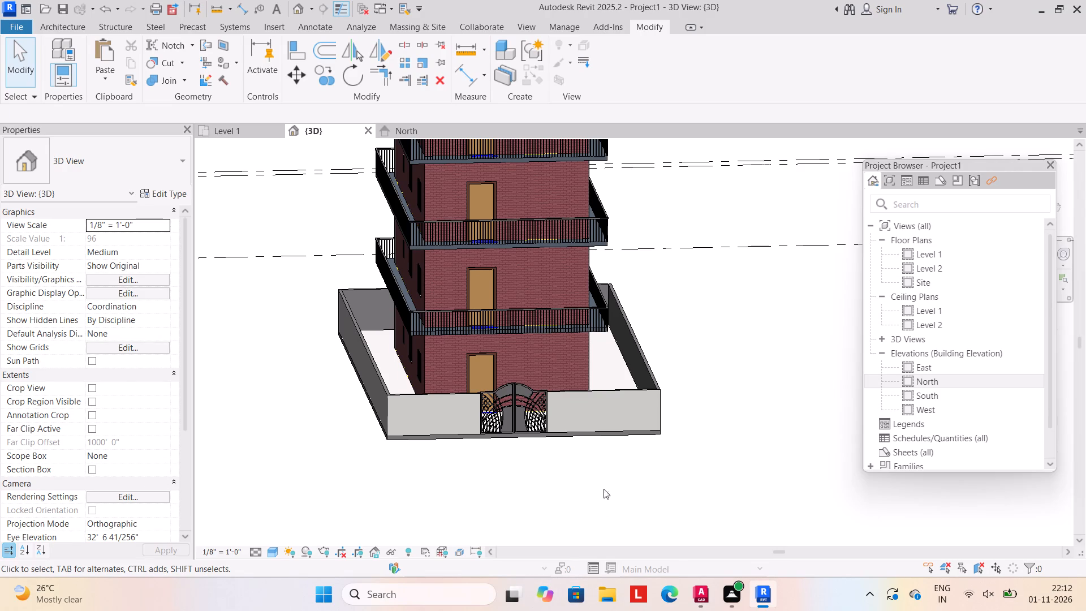
Start an in-place component in the Generic Models category with its default name, dismissing the save reminder.
{"action": "scroll", "coordinate": [558, 442], "scroll_direction": "down", "scroll_amount": 1}
{"action": "middle_click_drag", "start_coordinate": [551, 442], "coordinate": [627, 442]}
{"action": "scroll", "coordinate": [613, 443], "scroll_direction": "up", "scroll_amount": 2}
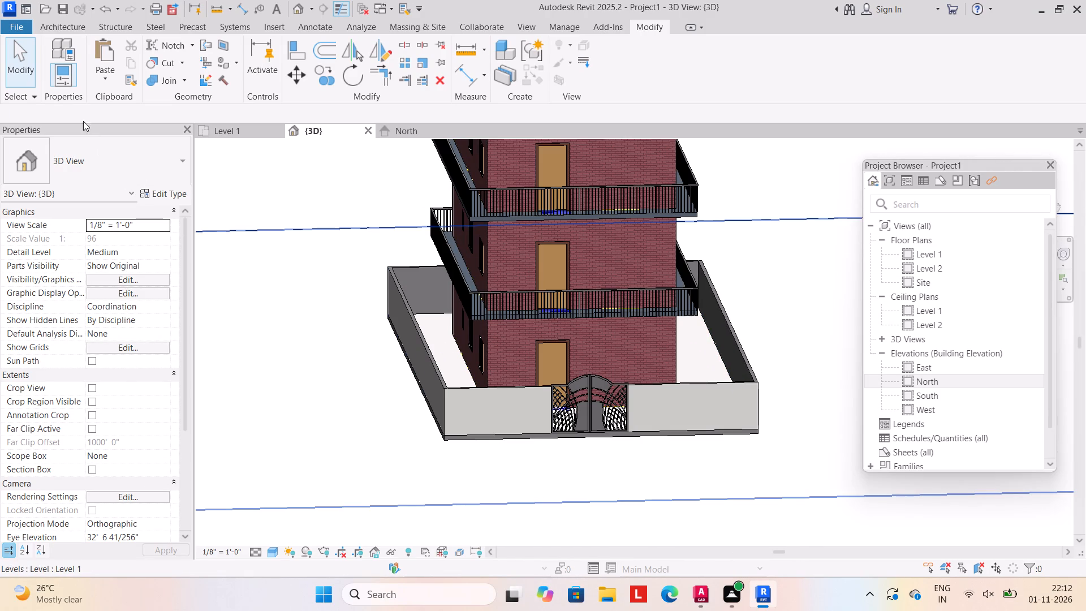
{"action": "left_click", "coordinate": [97, 27]}
{"action": "left_click", "coordinate": [62, 24]}
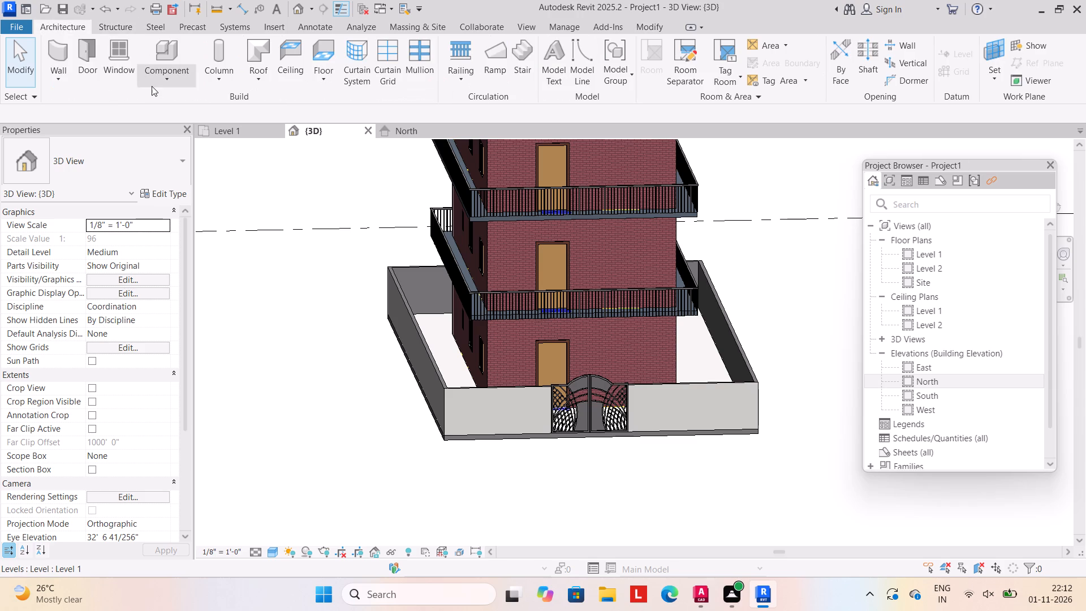
{"action": "left_click", "coordinate": [157, 81]}
{"action": "left_click", "coordinate": [171, 136]}
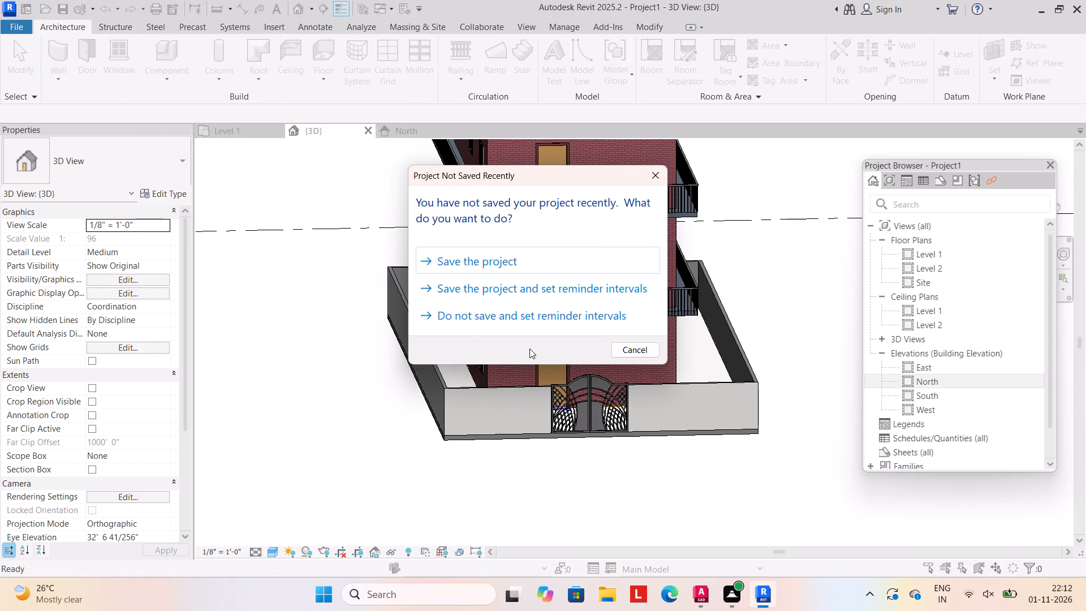
{"action": "left_click", "coordinate": [653, 165]}
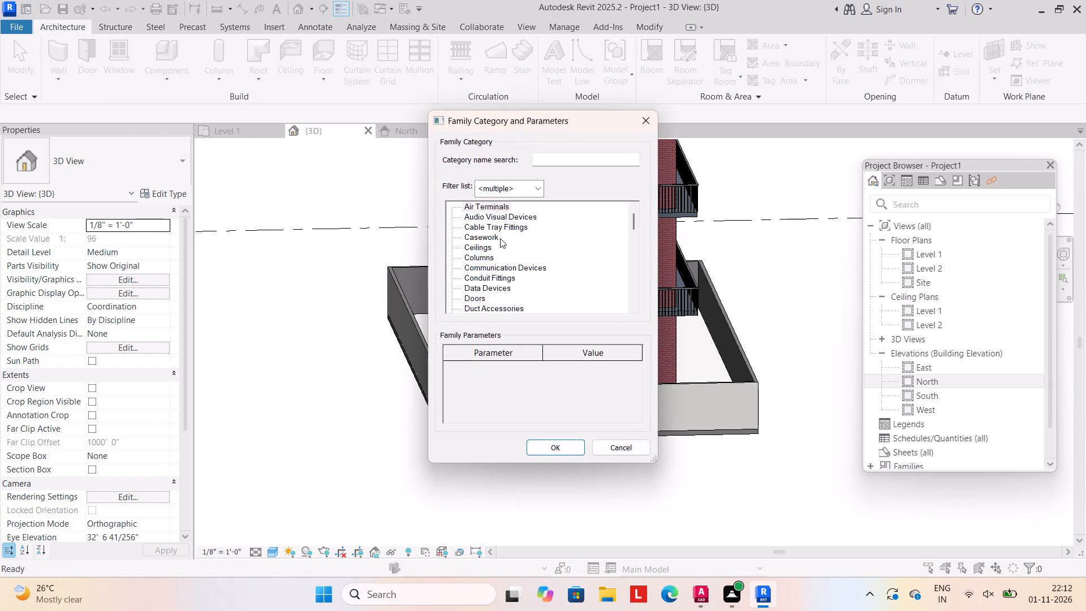
{"action": "scroll", "coordinate": [500, 243], "scroll_direction": "down", "scroll_amount": 11}
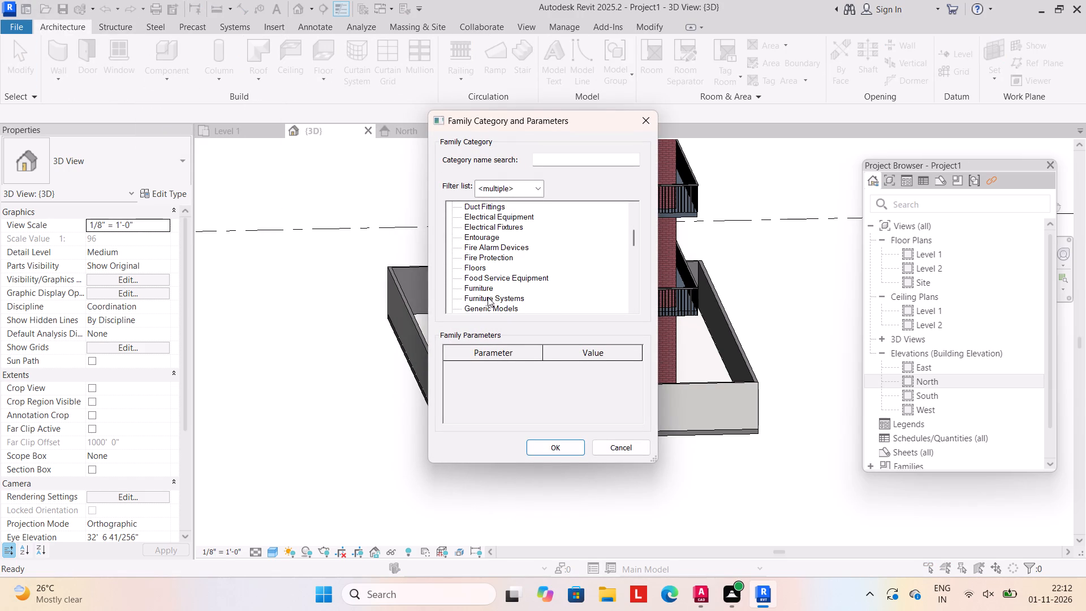
{"action": "left_click", "coordinate": [484, 308]}
{"action": "left_click", "coordinate": [546, 449]}
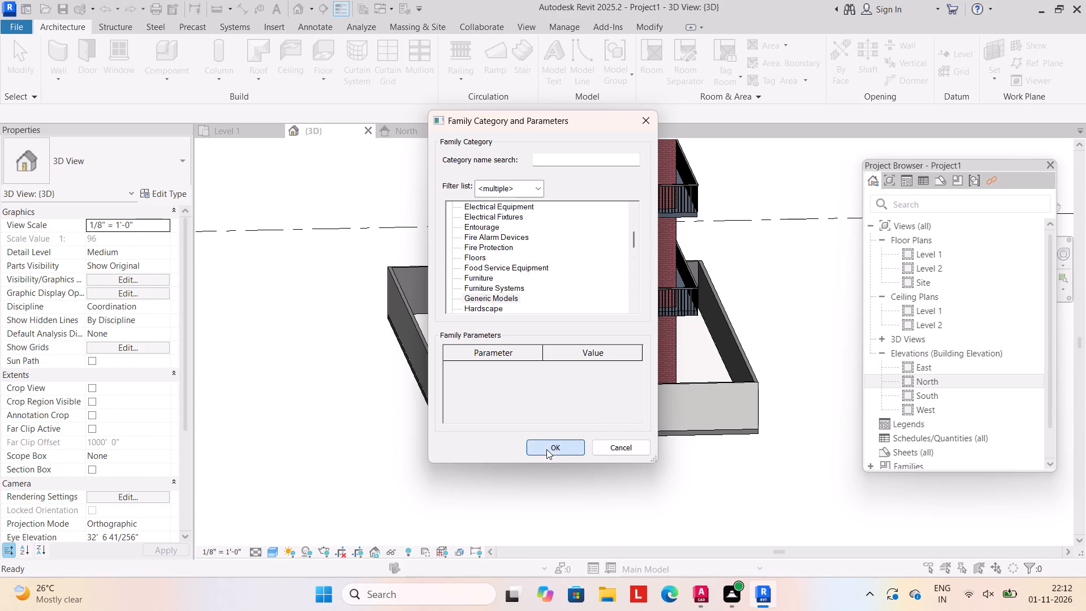
{"action": "left_click", "coordinate": [558, 319]}
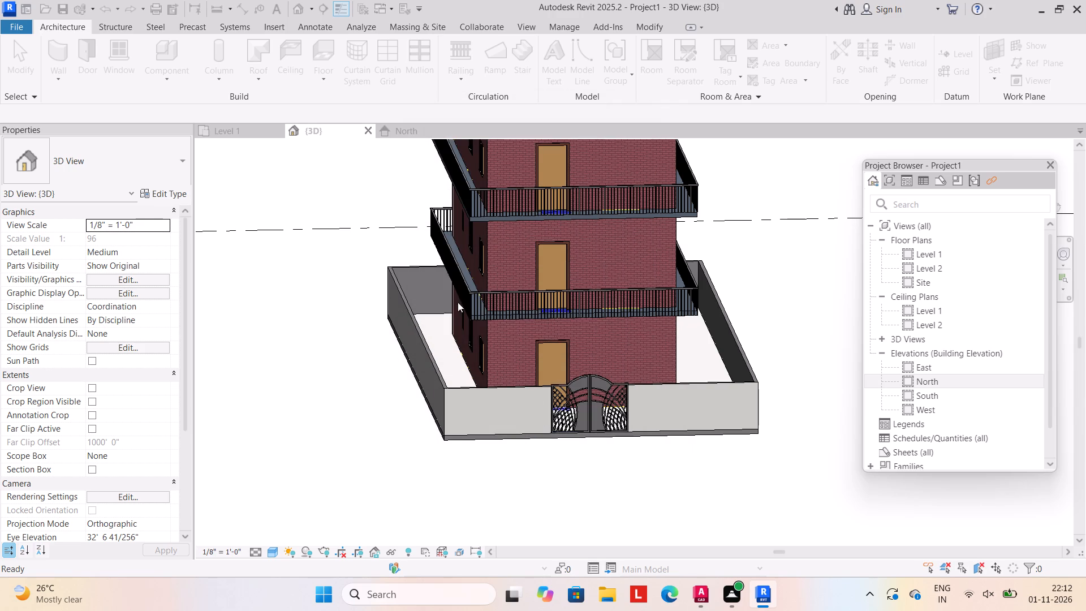
Sketch extrusion rectangles of about 7'-6" by 2'-6" and 8'-6" by 2'-0" on the front boundary wall, one on each side of the gate.
{"action": "left_click", "coordinate": [123, 61]}
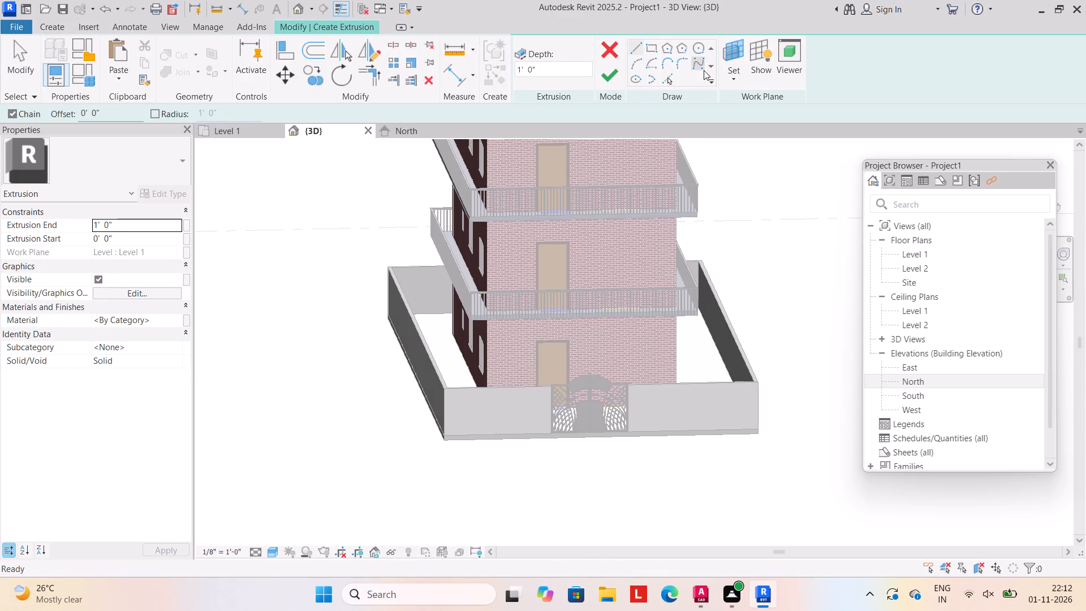
{"action": "left_click", "coordinate": [730, 77]}
{"action": "left_click", "coordinate": [743, 126]}
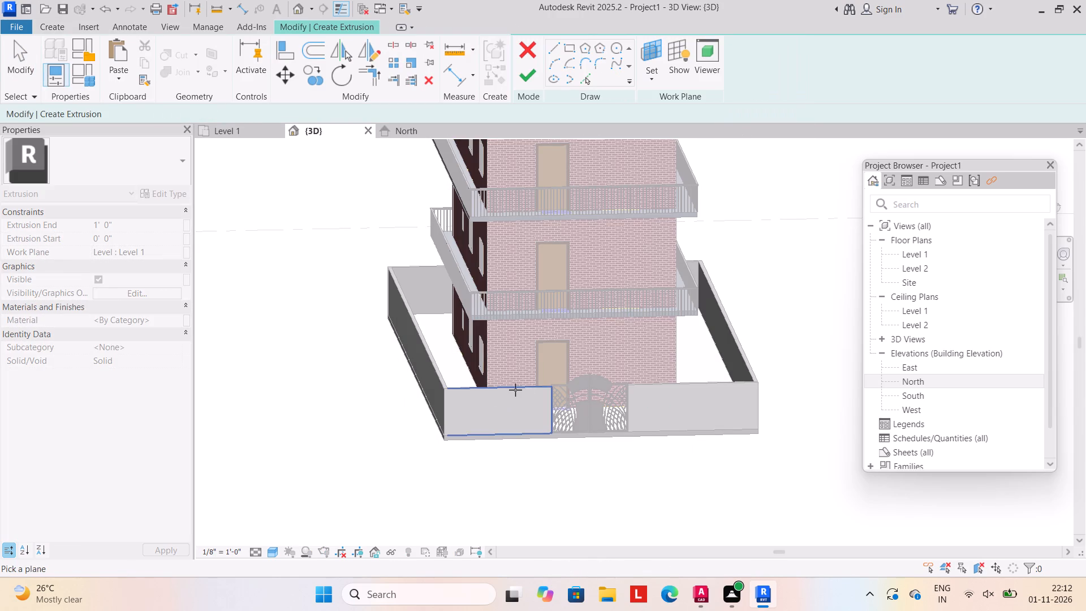
{"action": "left_click", "coordinate": [515, 390]}
{"action": "left_click", "coordinate": [652, 43]}
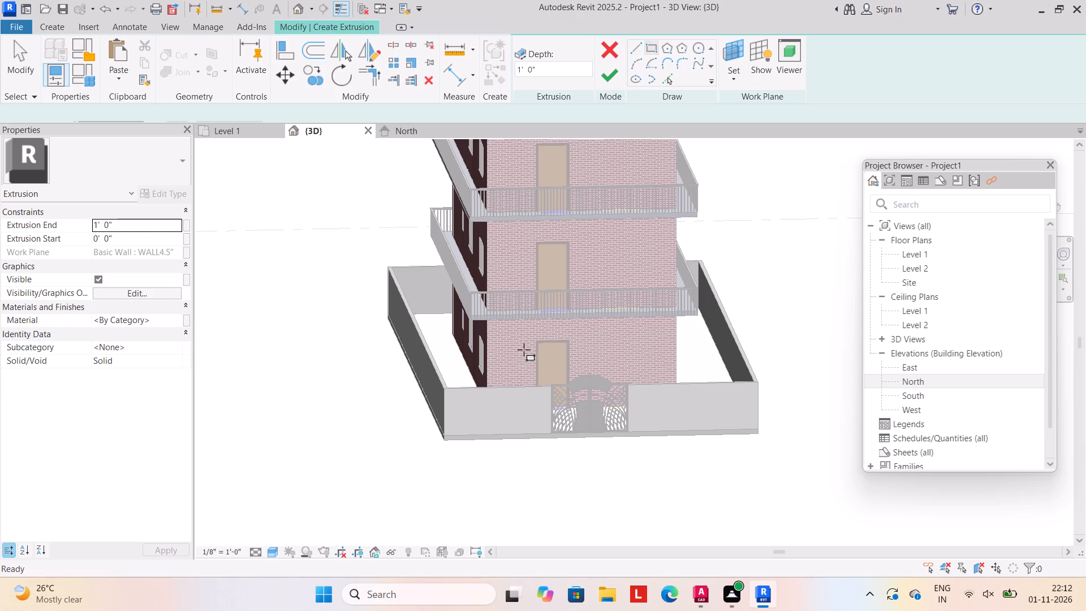
{"action": "left_click", "coordinate": [463, 398]}
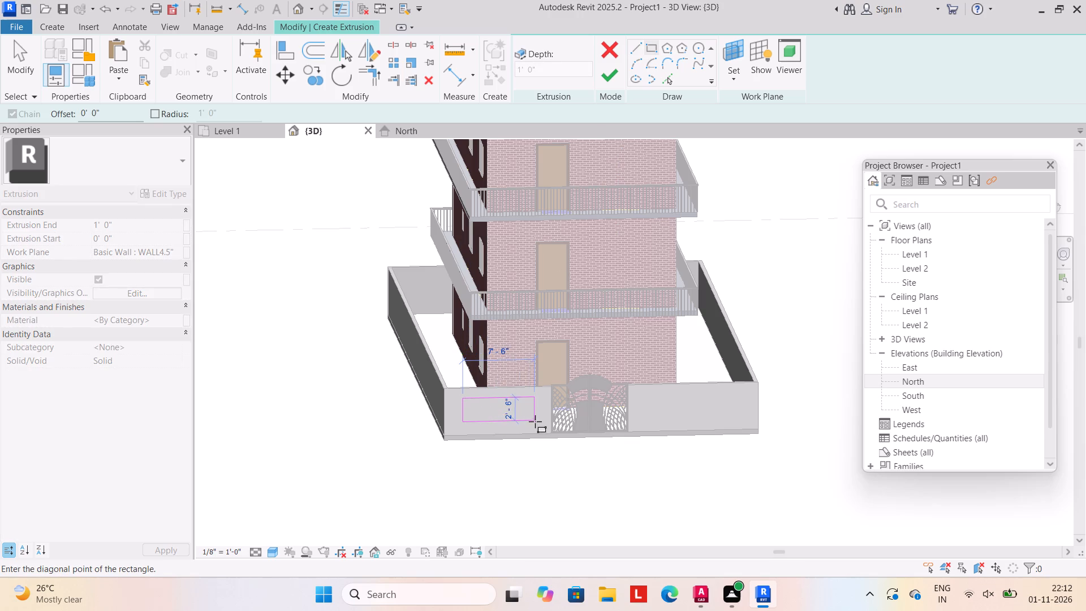
{"action": "left_click", "coordinate": [535, 421]}
{"action": "left_click", "coordinate": [650, 397]}
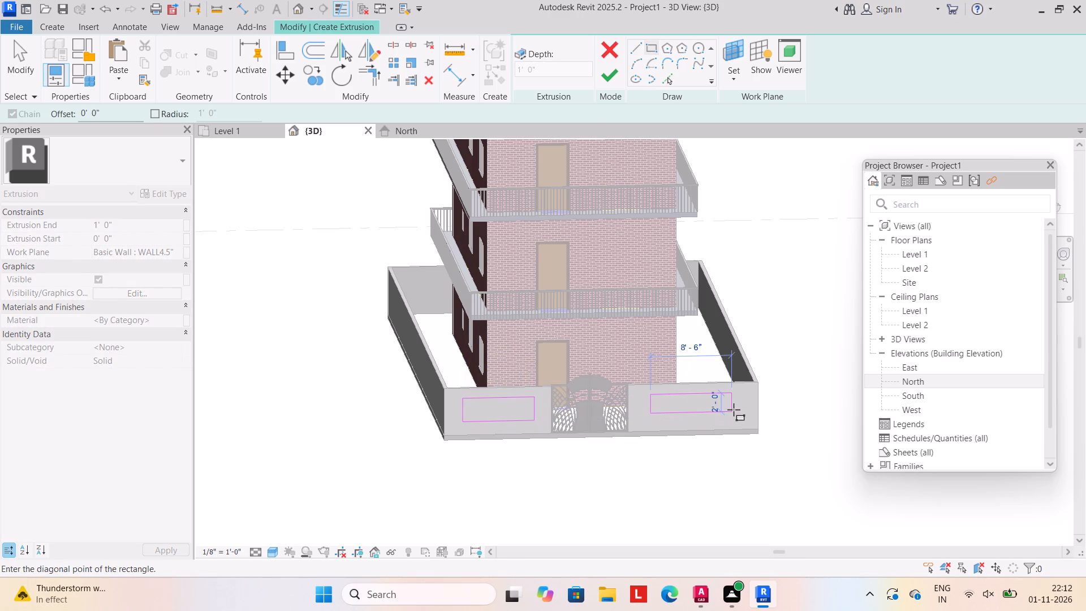
{"action": "left_click", "coordinate": [734, 410]}
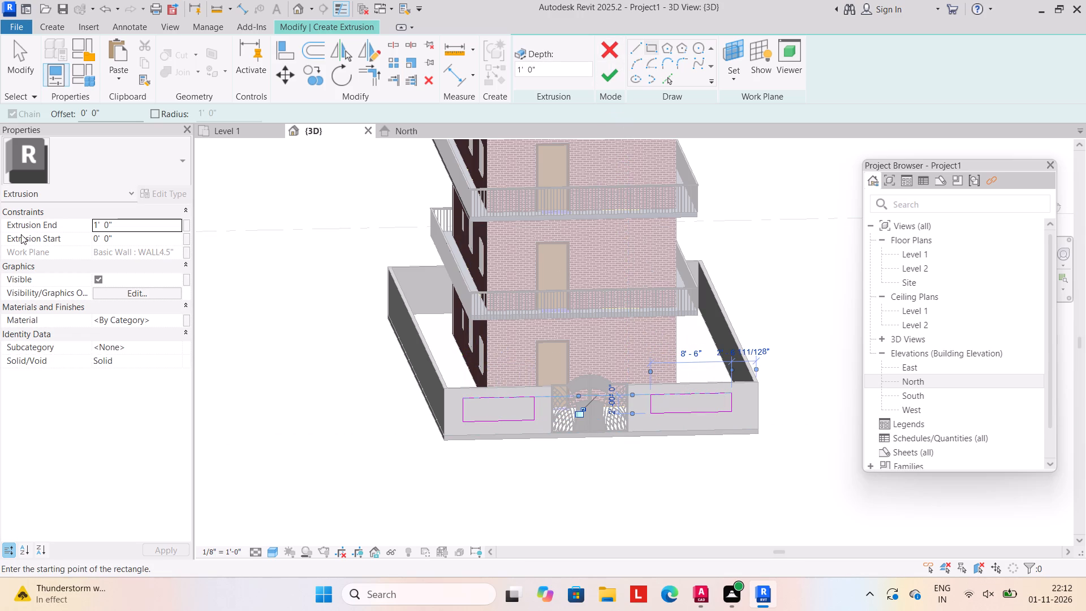
Extrude the two rectangles 6" and finish the in-place model.
{"action": "left_click", "coordinate": [124, 220]}
{"action": "type", "text": "6\""}
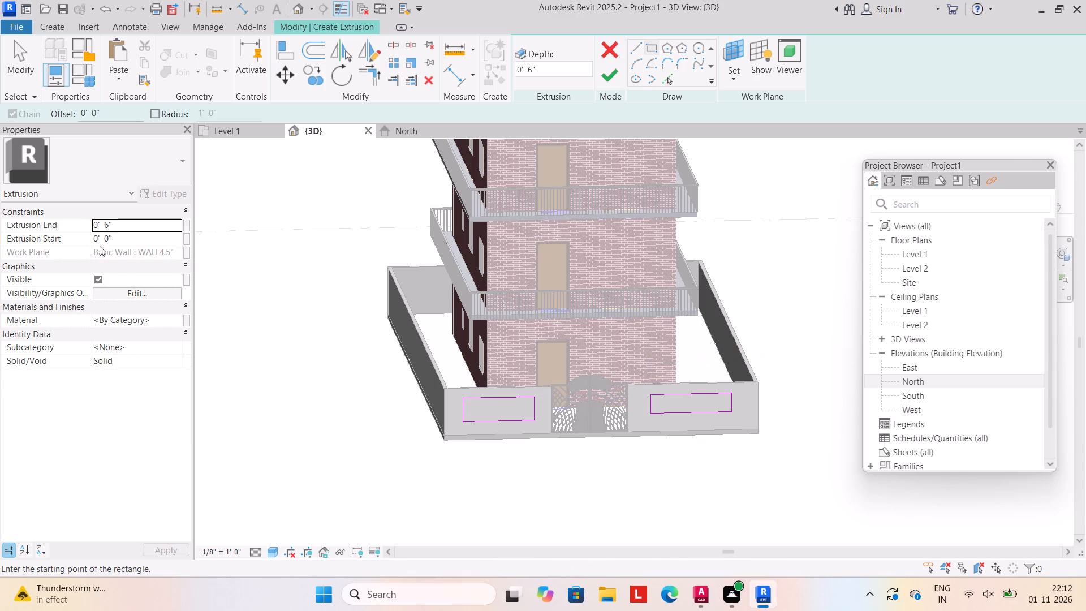
{"action": "left_click", "coordinate": [606, 72]}
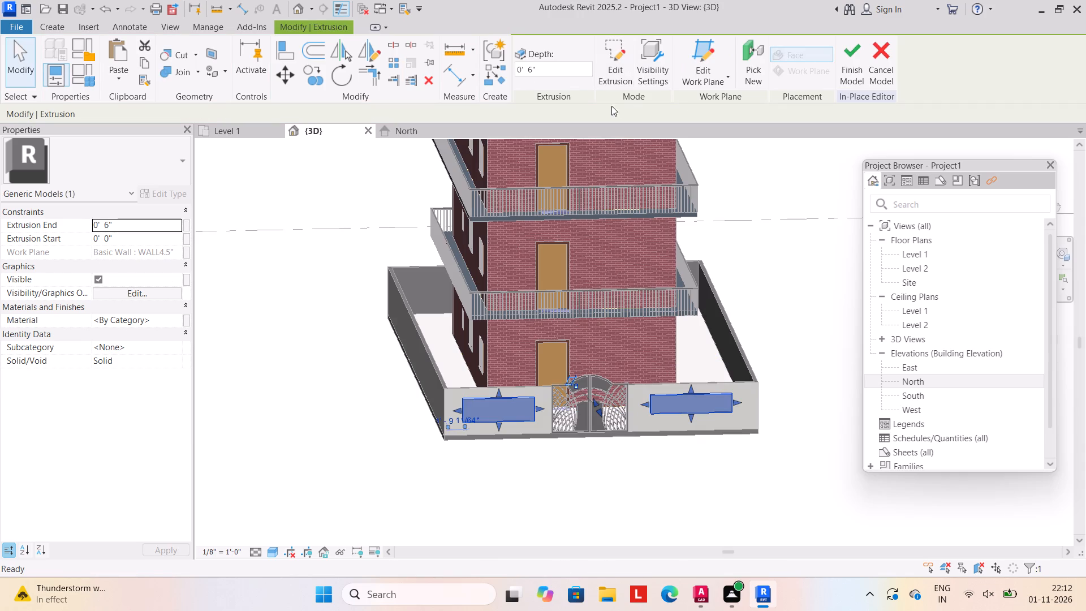
{"action": "left_click", "coordinate": [852, 49]}
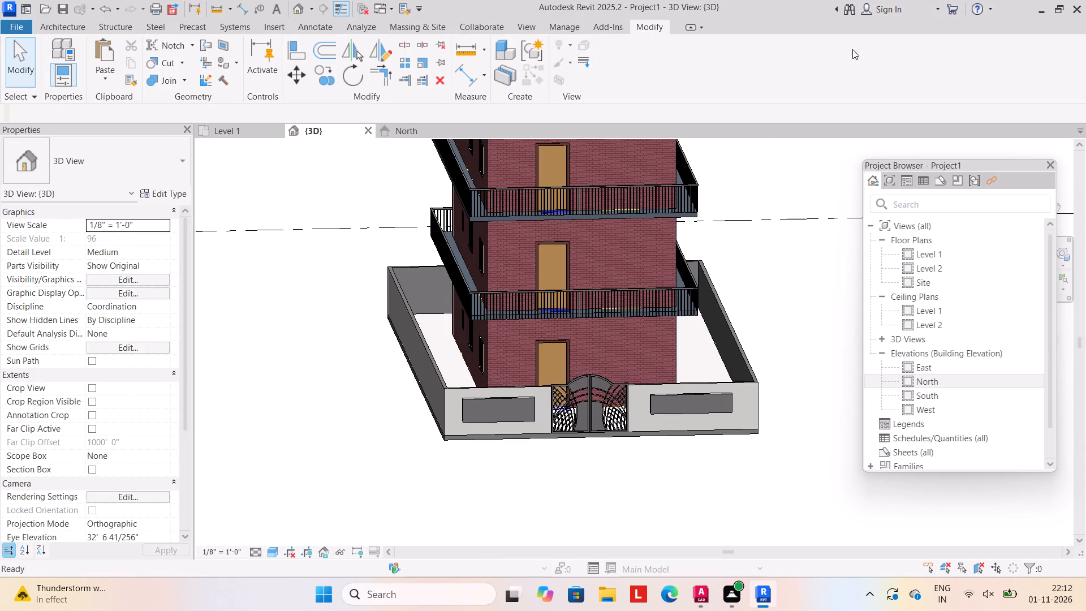
Edit the in-place panels beside the gate and paint their front faces with the Blanket material.
{"action": "left_click", "coordinate": [527, 417]}
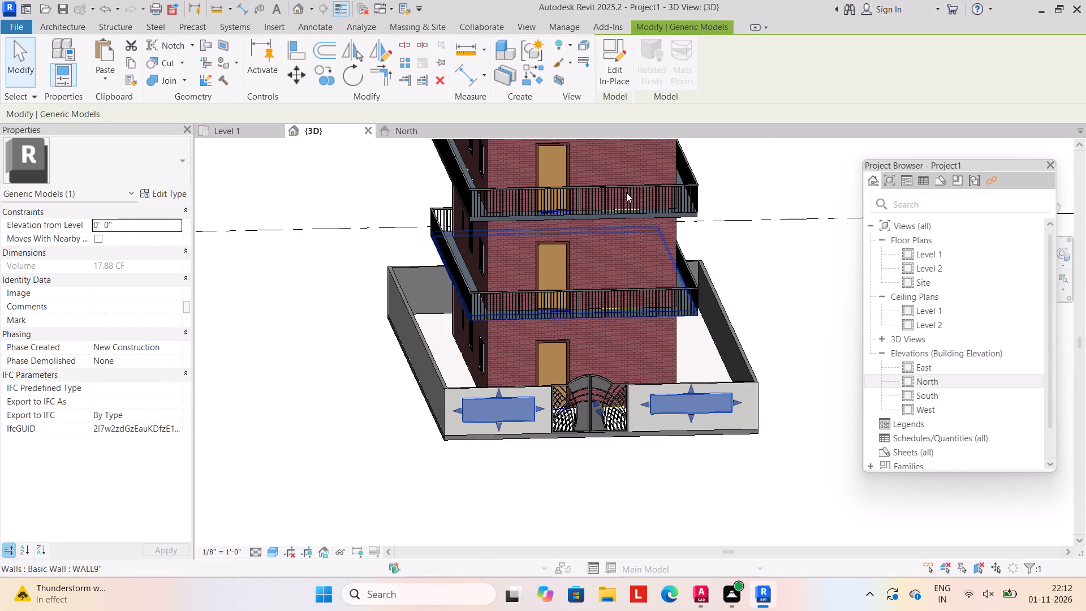
{"action": "left_click", "coordinate": [614, 68]}
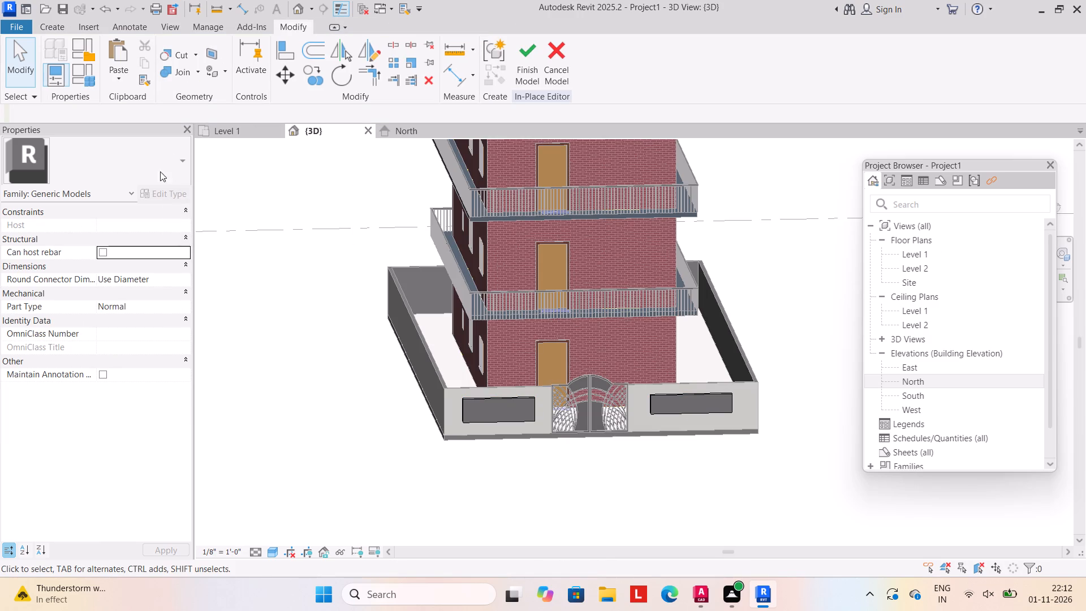
{"action": "left_click", "coordinate": [224, 70]}
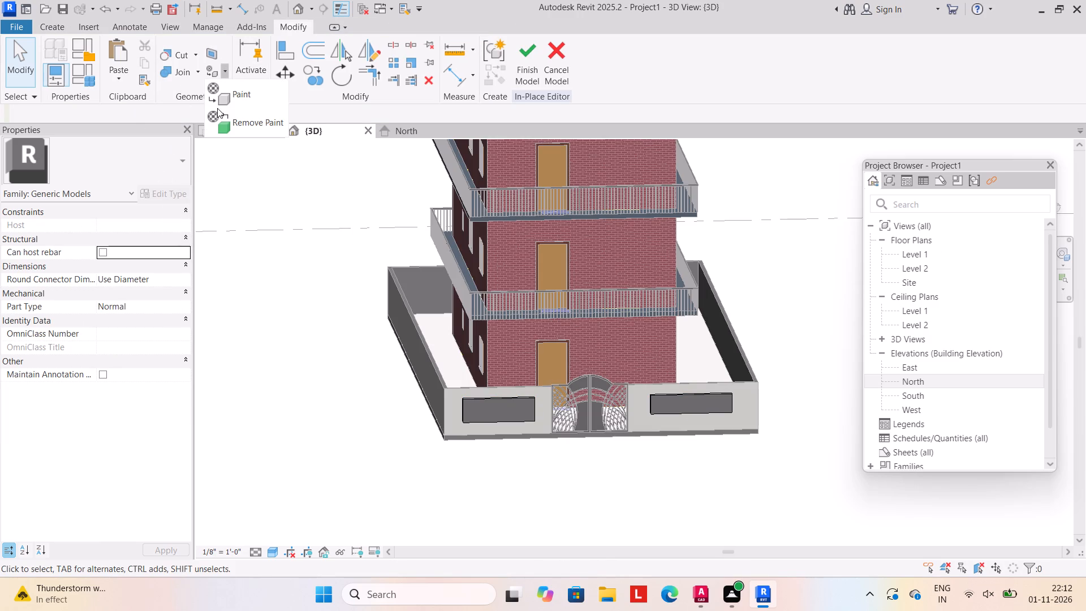
{"action": "left_click", "coordinate": [230, 104]}
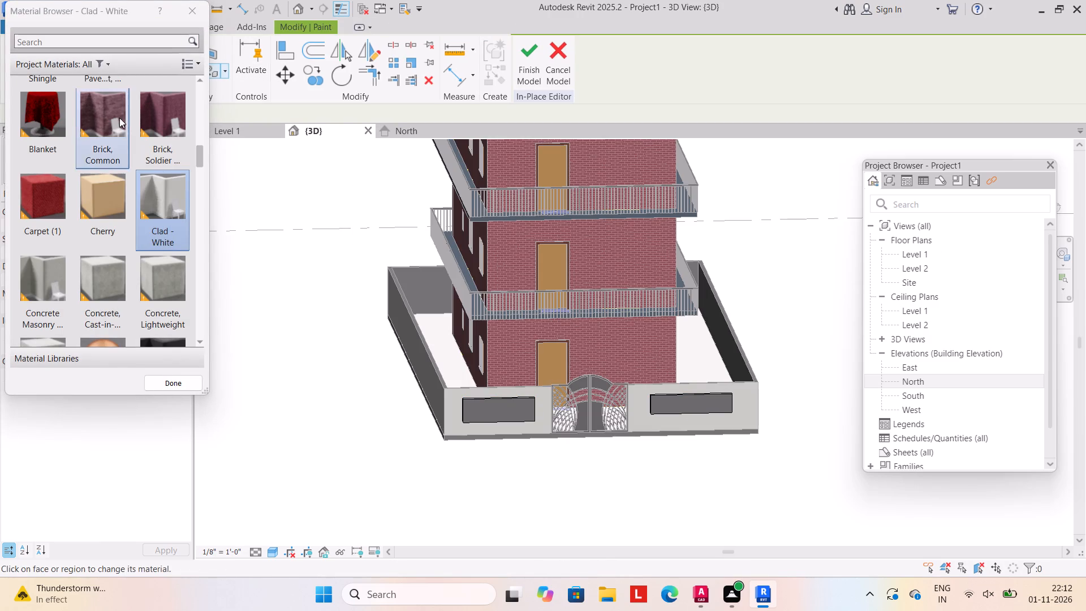
{"action": "left_click", "coordinate": [46, 121]}
{"action": "left_click", "coordinate": [468, 405]}
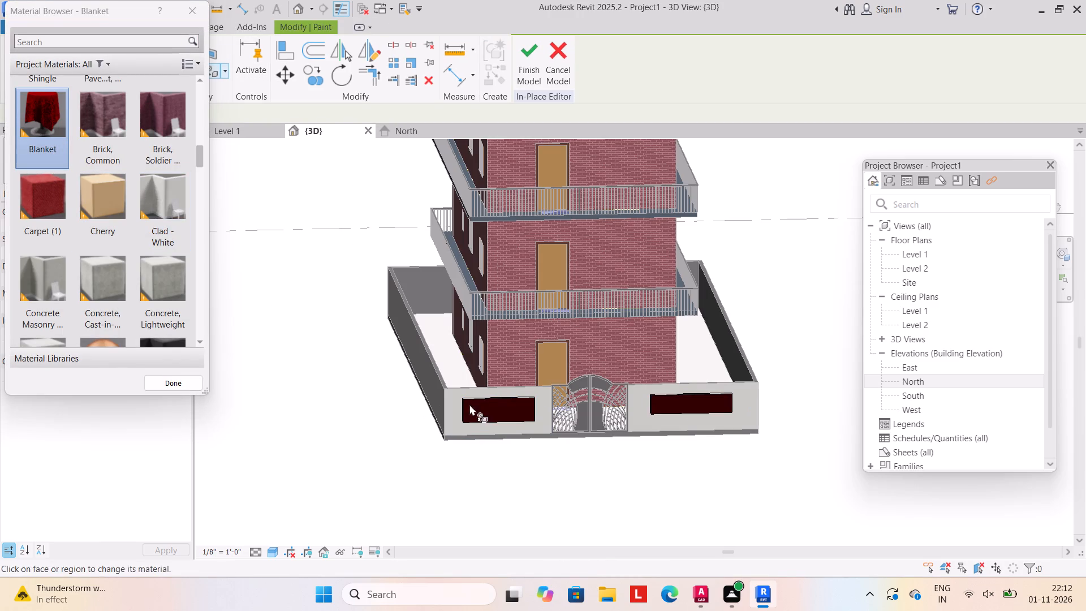
{"action": "left_click", "coordinate": [529, 81]}
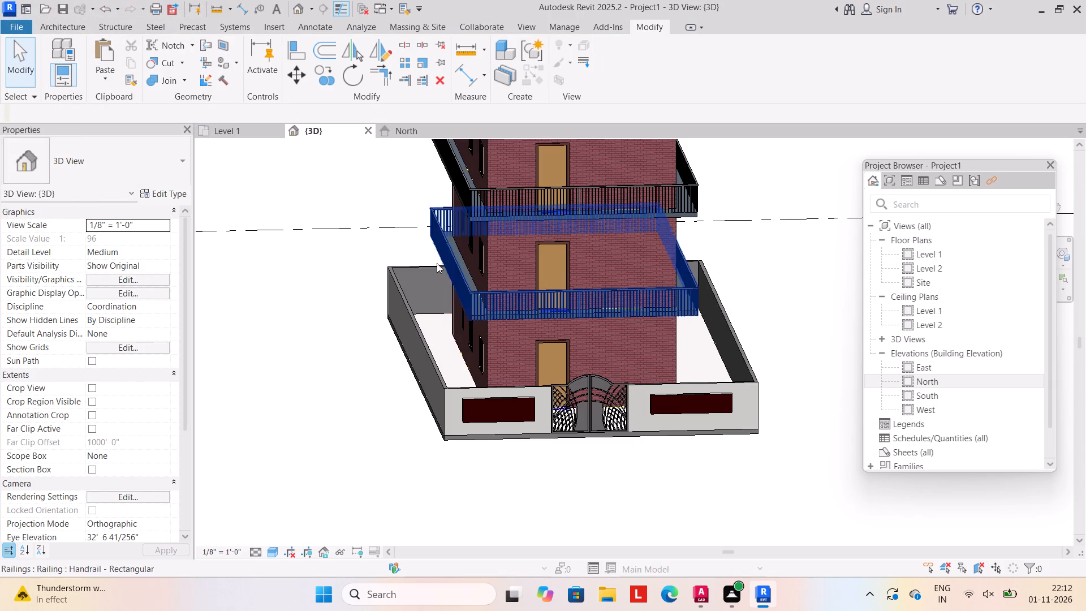
Create a rectangular Grassland - 16" toposolid on Level 1, about 46' by 81'-6", enclosing the boundary wall.
{"action": "scroll", "coordinate": [391, 303], "scroll_direction": "down", "scroll_amount": 4}
{"action": "middle_click_drag", "start_coordinate": [368, 316], "coordinate": [400, 311]}
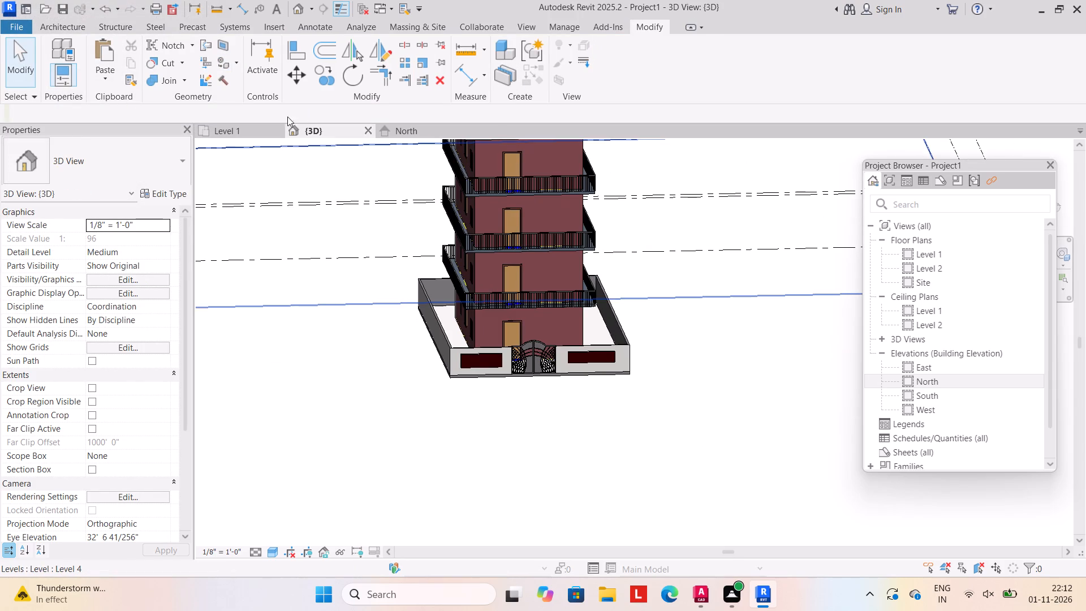
{"action": "left_click", "coordinate": [251, 129]}
{"action": "scroll", "coordinate": [407, 281], "scroll_direction": "down", "scroll_amount": 3}
{"action": "middle_click_drag", "start_coordinate": [407, 282], "coordinate": [545, 294]}
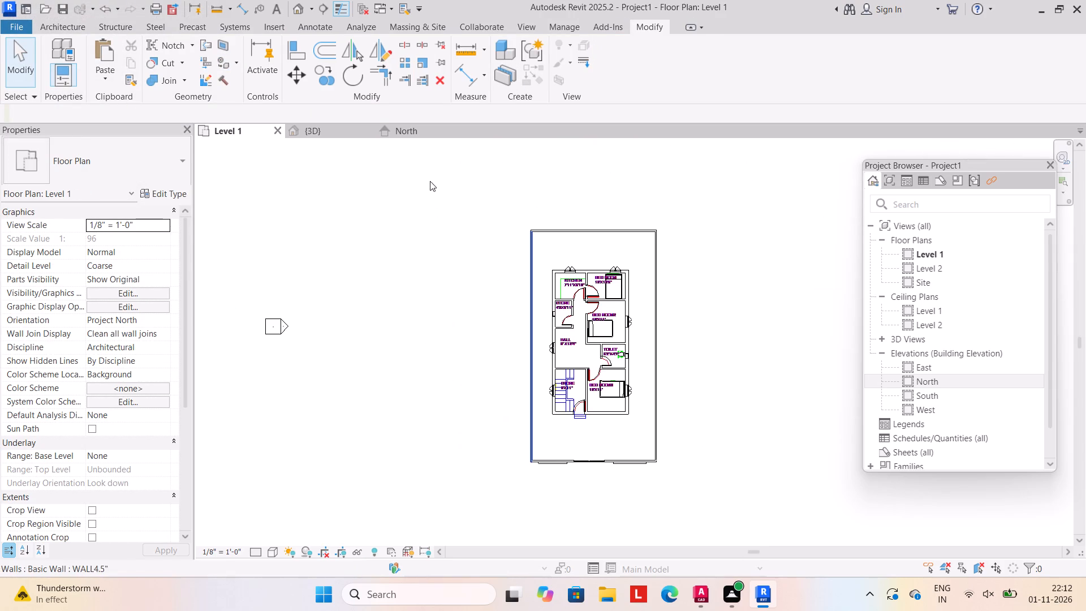
{"action": "left_click", "coordinate": [400, 24]}
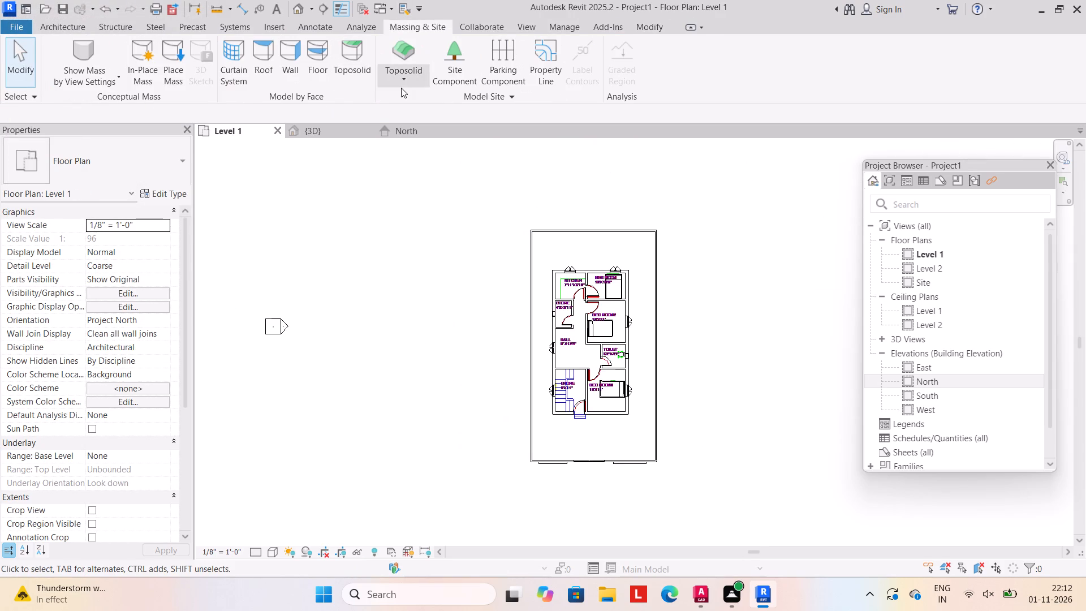
{"action": "left_click", "coordinate": [401, 88]}
{"action": "left_click", "coordinate": [420, 104]}
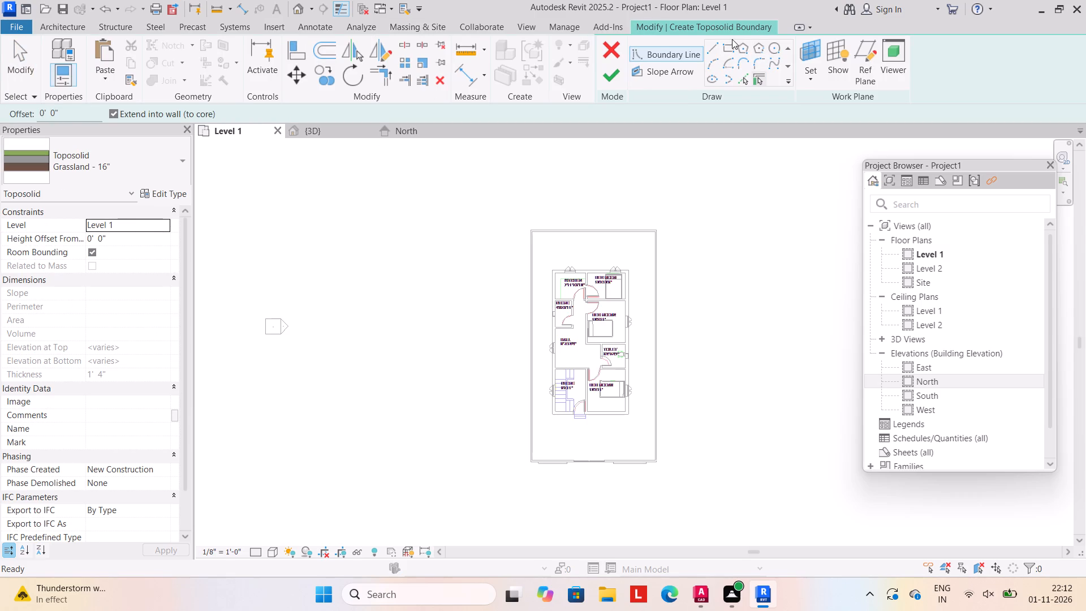
{"action": "left_click", "coordinate": [727, 43]}
{"action": "left_click_drag", "start_coordinate": [498, 182], "coordinate": [505, 186]}
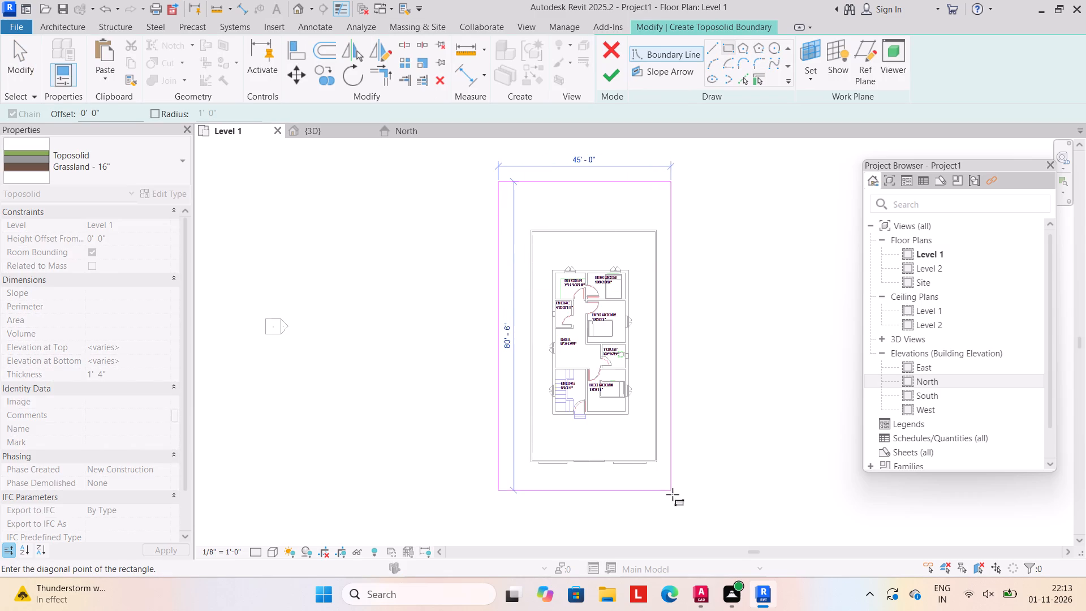
{"action": "left_click", "coordinate": [674, 493]}
{"action": "left_click", "coordinate": [607, 76]}
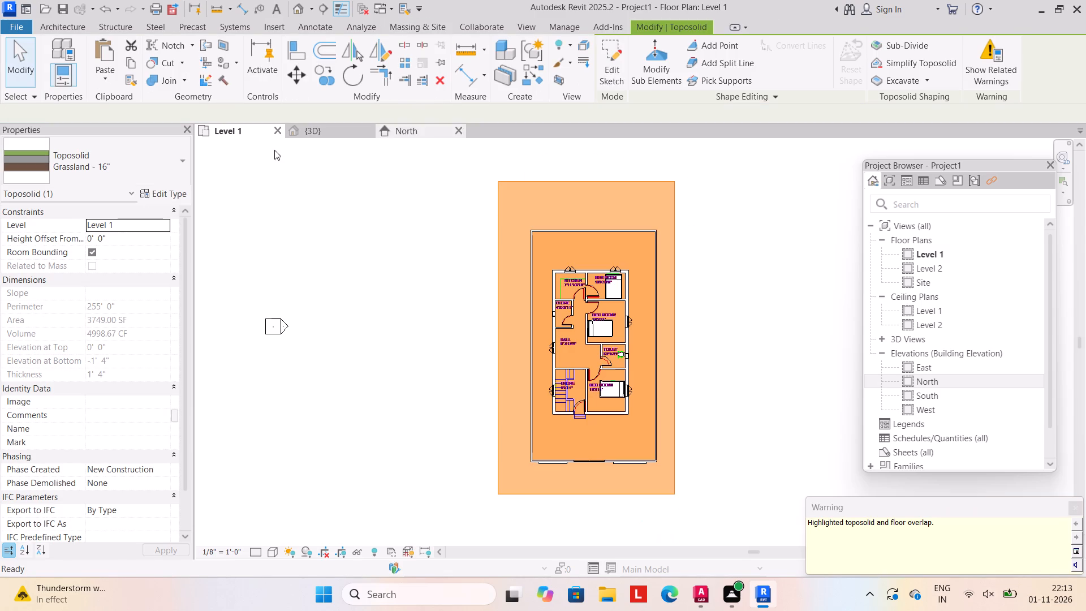
Set the toposolid's height offset from Level 1 to -6".
{"action": "left_click", "coordinate": [120, 239]}
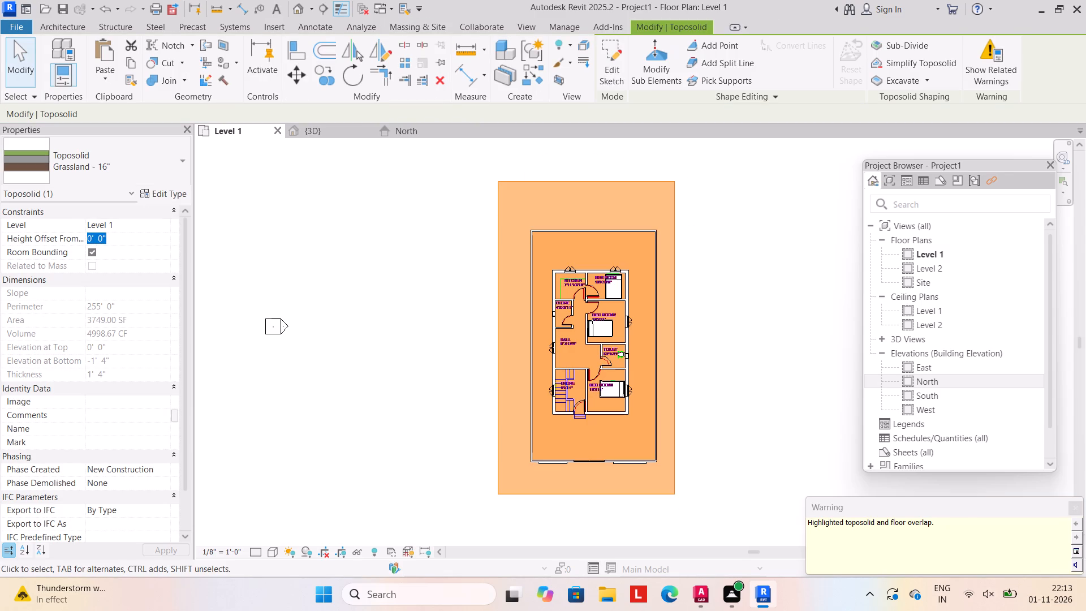
{"action": "type", "text": "-6\""}
{"action": "key", "text": "Return"}
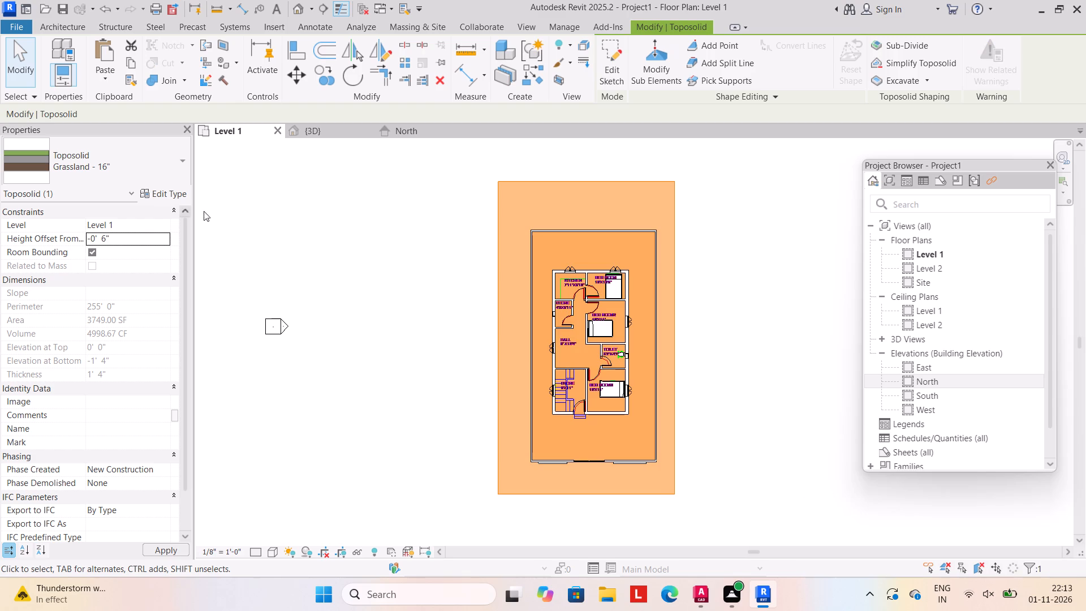
{"action": "left_click", "coordinate": [456, 266]}
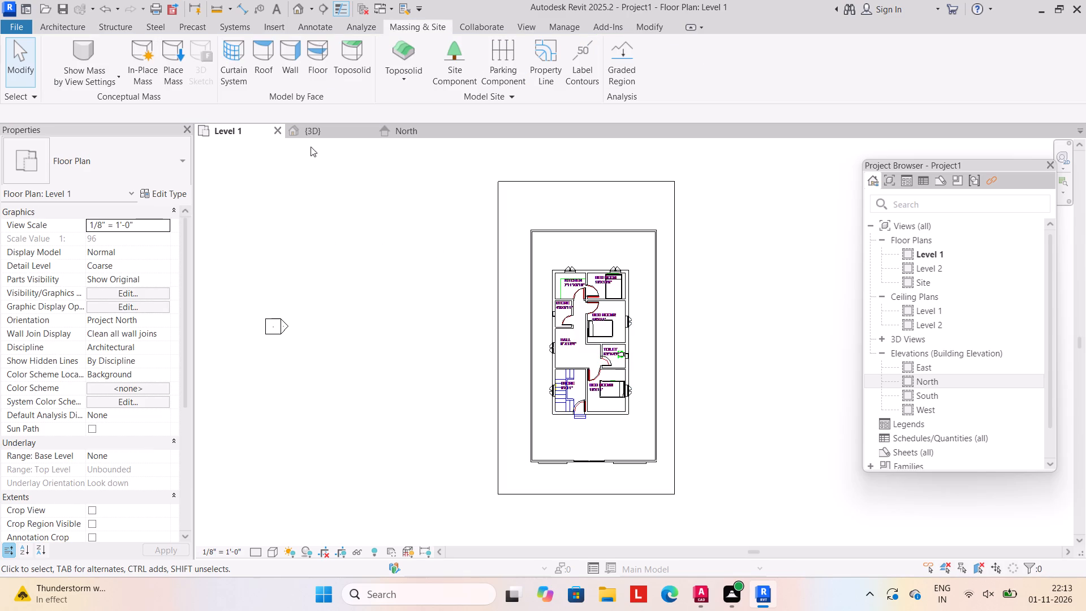
Open the 3D view and save the Revit project on the Desktop with the file name B3.dwg as a project file.
{"action": "left_click", "coordinate": [318, 132]}
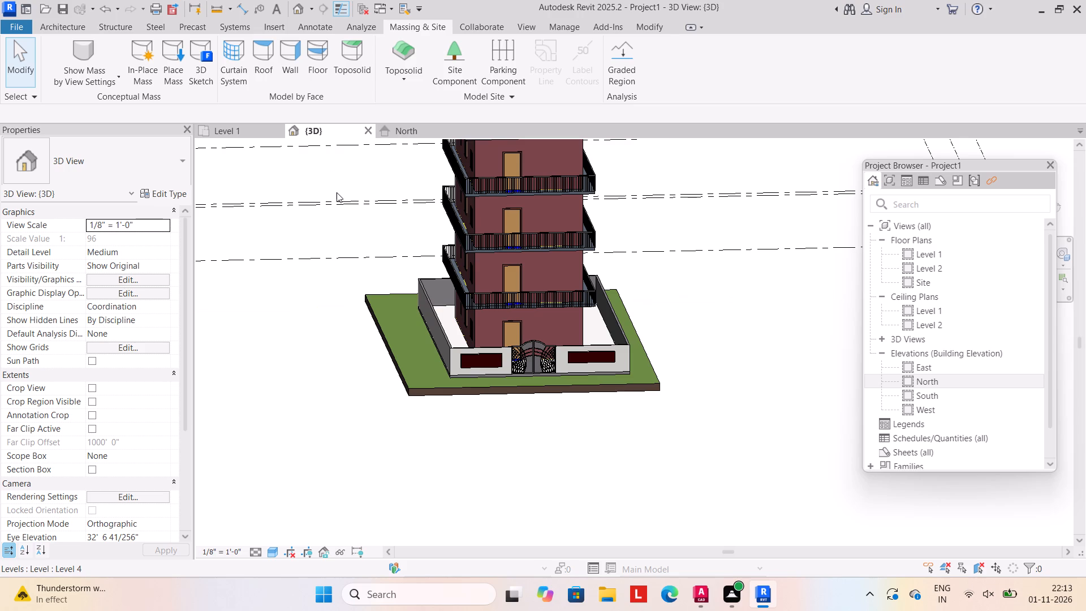
{"action": "key", "text": "ctrl+s"}
{"action": "key", "text": "a"}
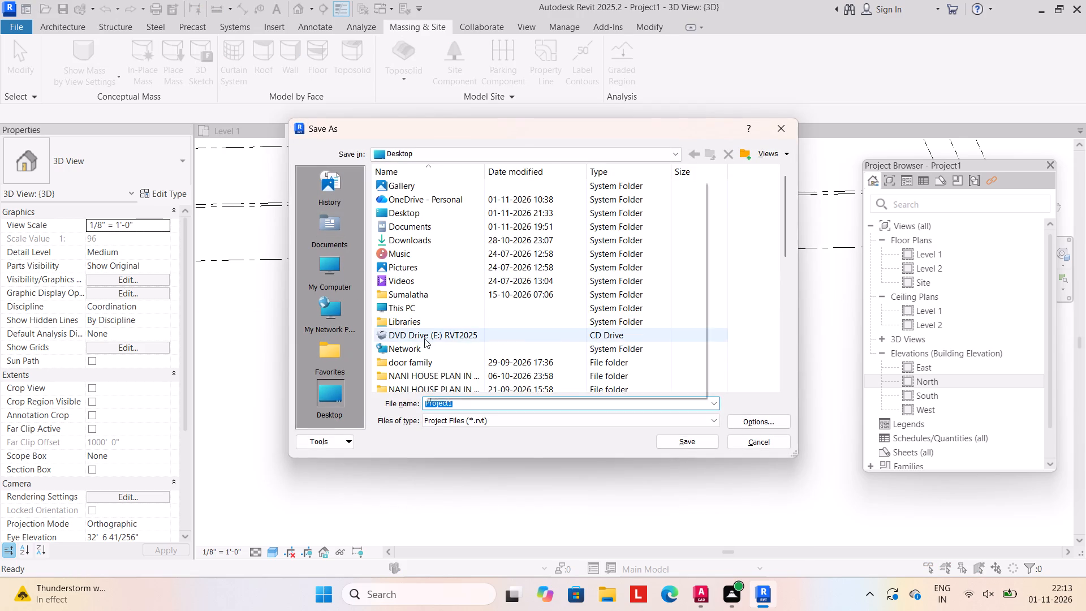
{"action": "key", "text": "a"}
{"action": "key", "text": "BackSpace"}
{"action": "key", "text": "BackSpace"}
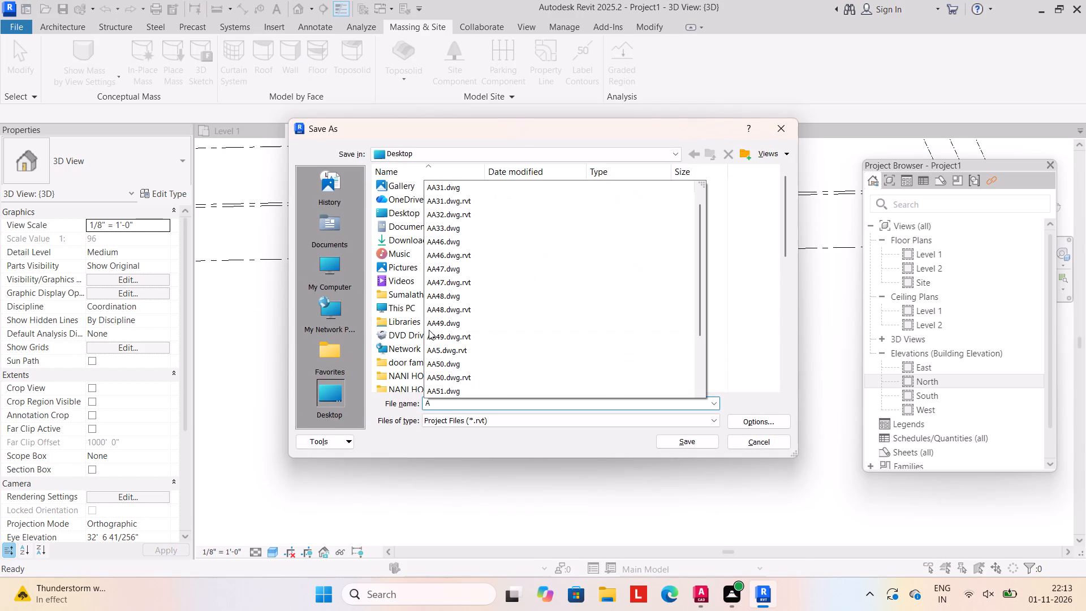
{"action": "key", "text": "BackSpace"}
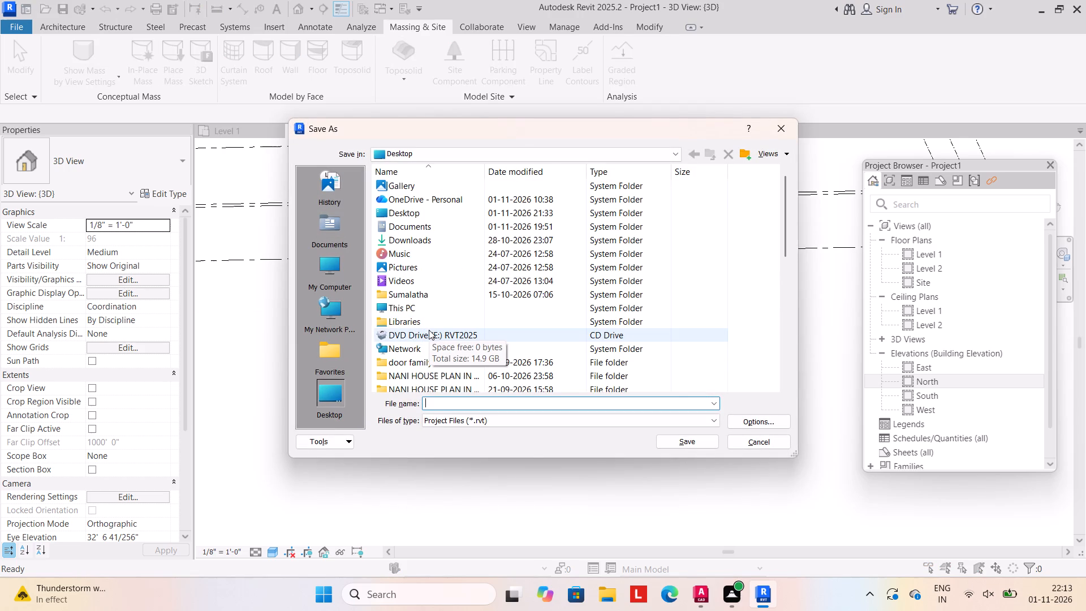
{"action": "key", "text": "b"}
{"action": "key", "text": "3"}
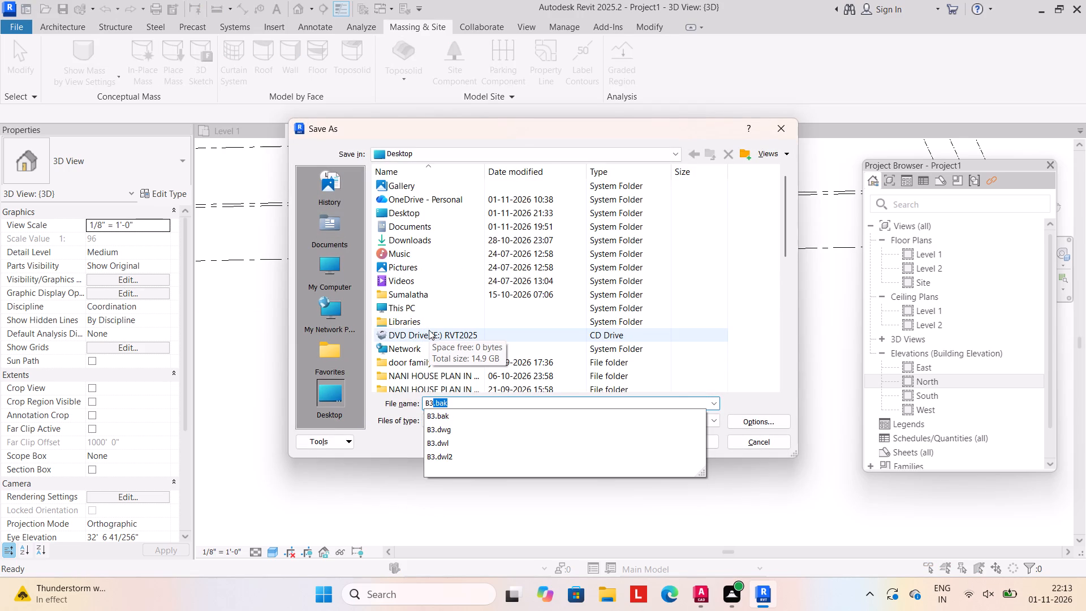
{"action": "left_click", "coordinate": [454, 427]}
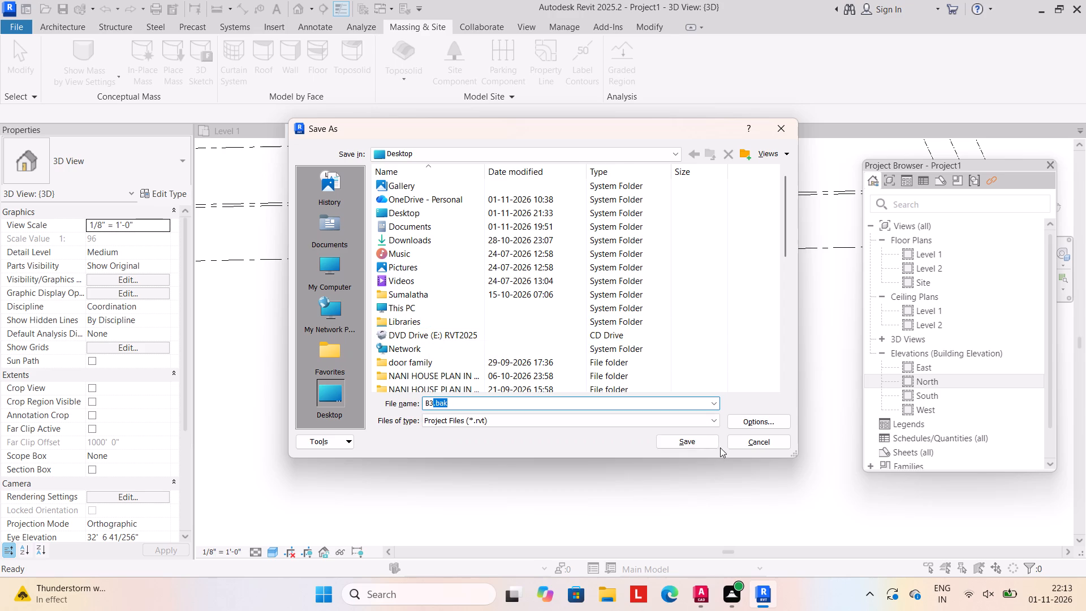
{"action": "left_click", "coordinate": [687, 444]}
{"action": "scroll", "coordinate": [618, 427], "scroll_direction": "down", "scroll_amount": 1}
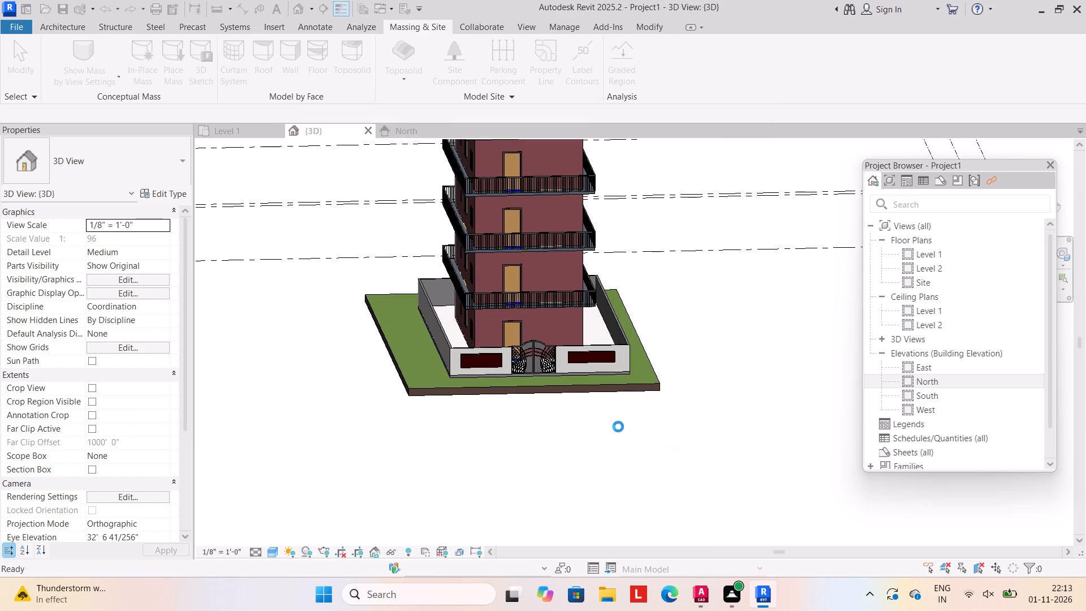
{"action": "scroll", "coordinate": [618, 427], "scroll_direction": "down", "scroll_amount": 2}
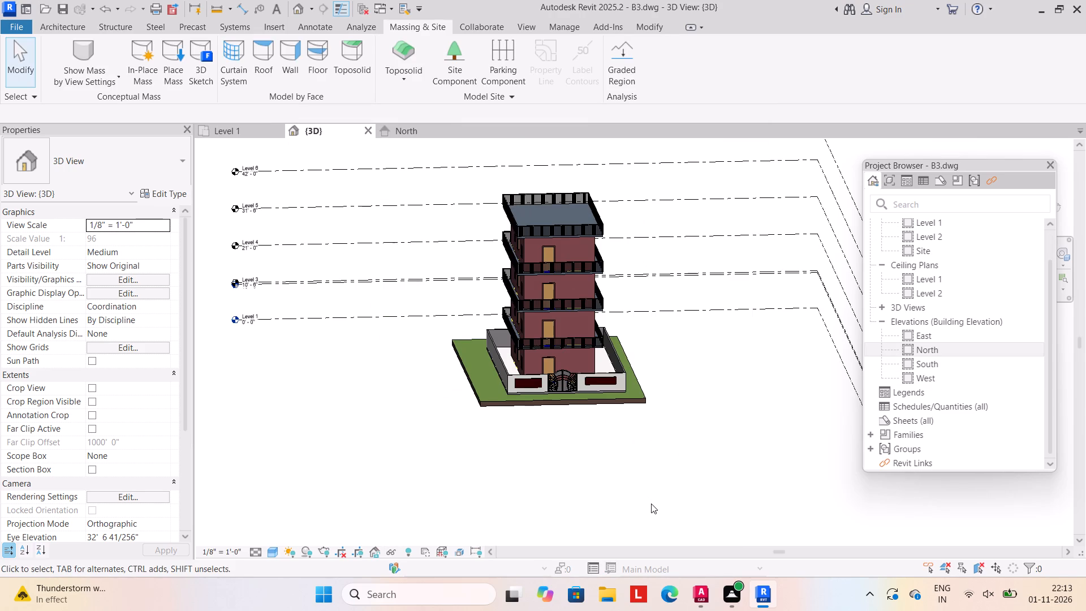
Switch to AutoCAD and close the B3 drawing.
{"action": "left_click", "coordinate": [700, 590]}
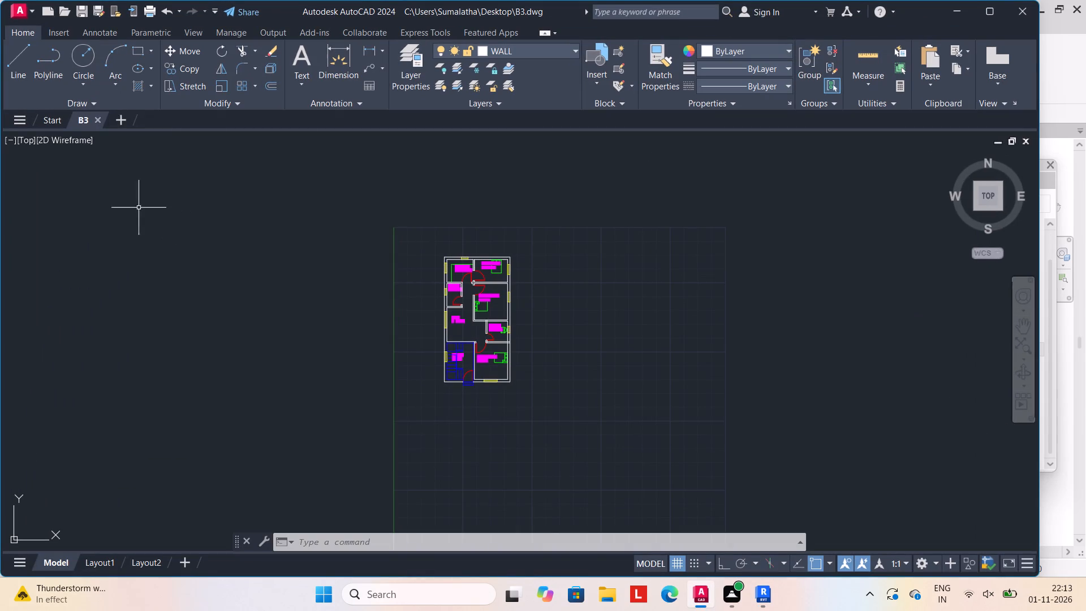
{"action": "left_click", "coordinate": [96, 119]}
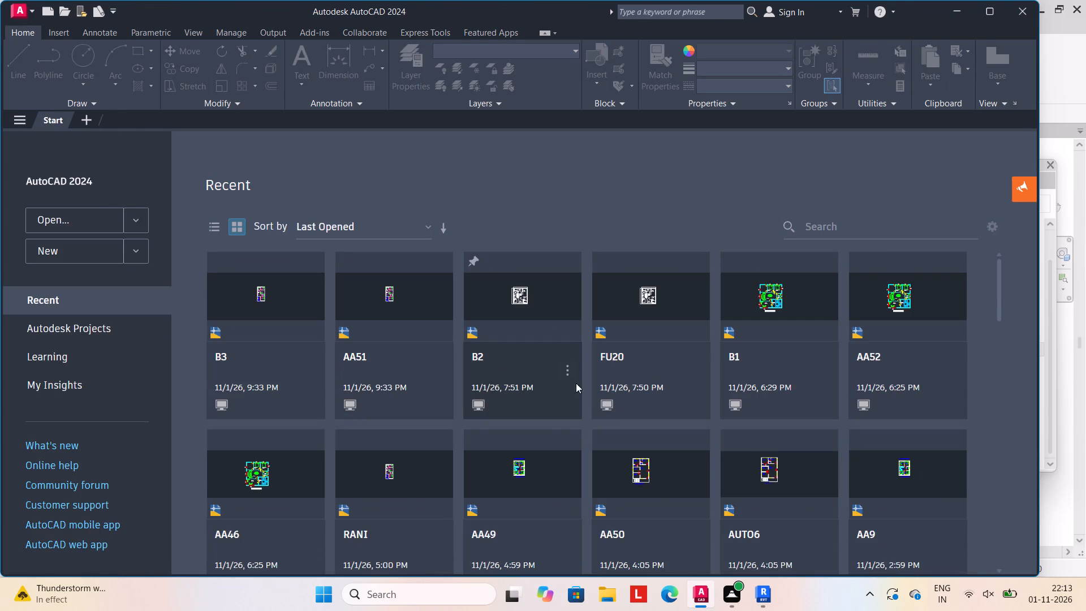
Open the AA31 drawing from the recent files.
{"action": "left_click", "coordinate": [822, 365]}
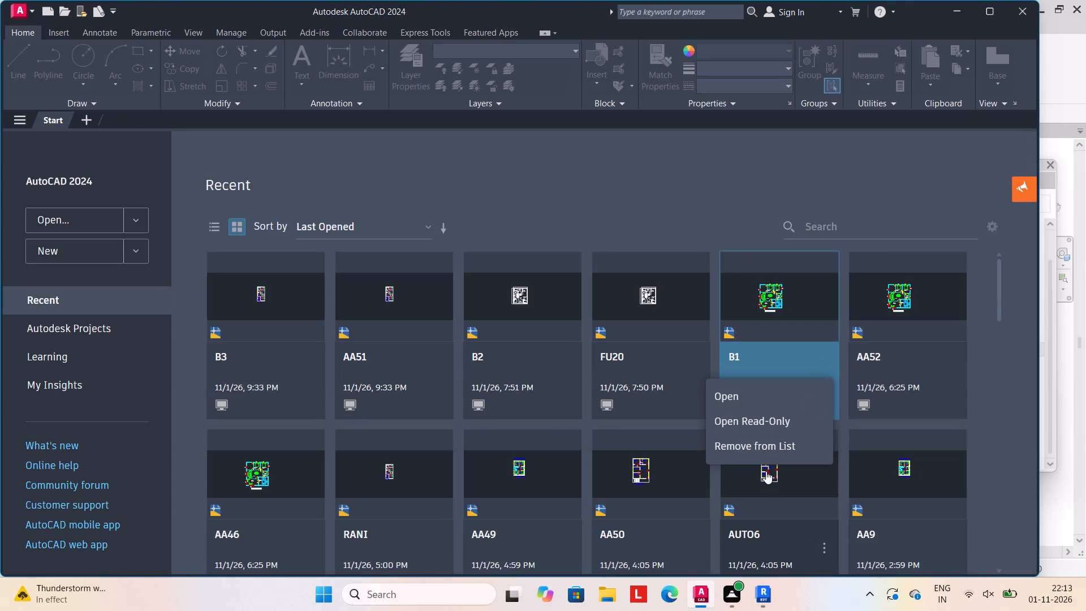
{"action": "scroll", "coordinate": [766, 473], "scroll_direction": "down", "scroll_amount": 3}
{"action": "scroll", "coordinate": [693, 470], "scroll_direction": "down", "scroll_amount": 1}
{"action": "left_click", "coordinate": [598, 184]}
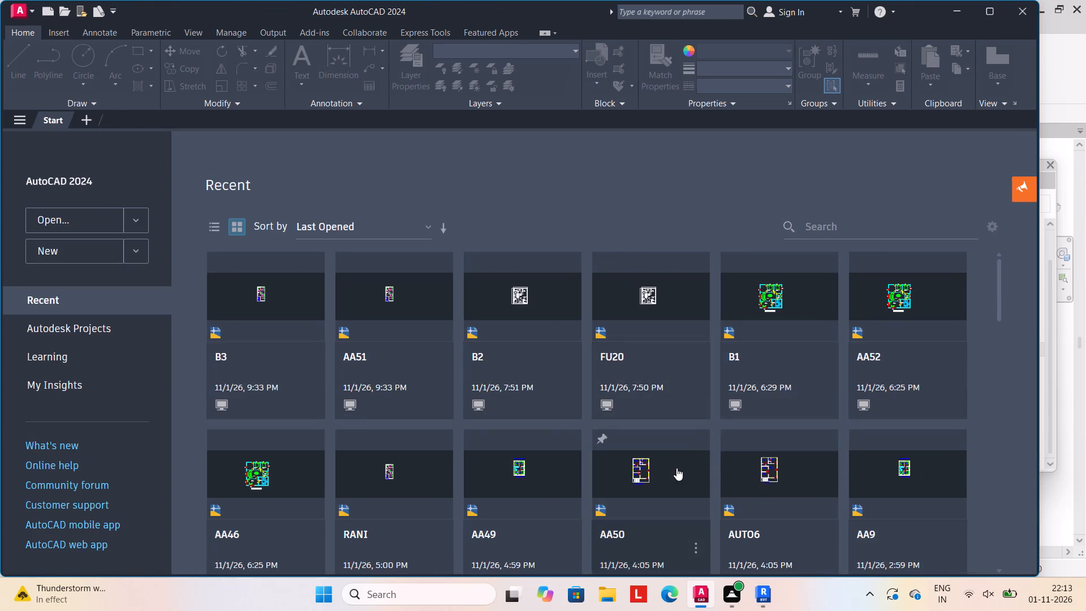
{"action": "scroll", "coordinate": [674, 481], "scroll_direction": "down", "scroll_amount": 4}
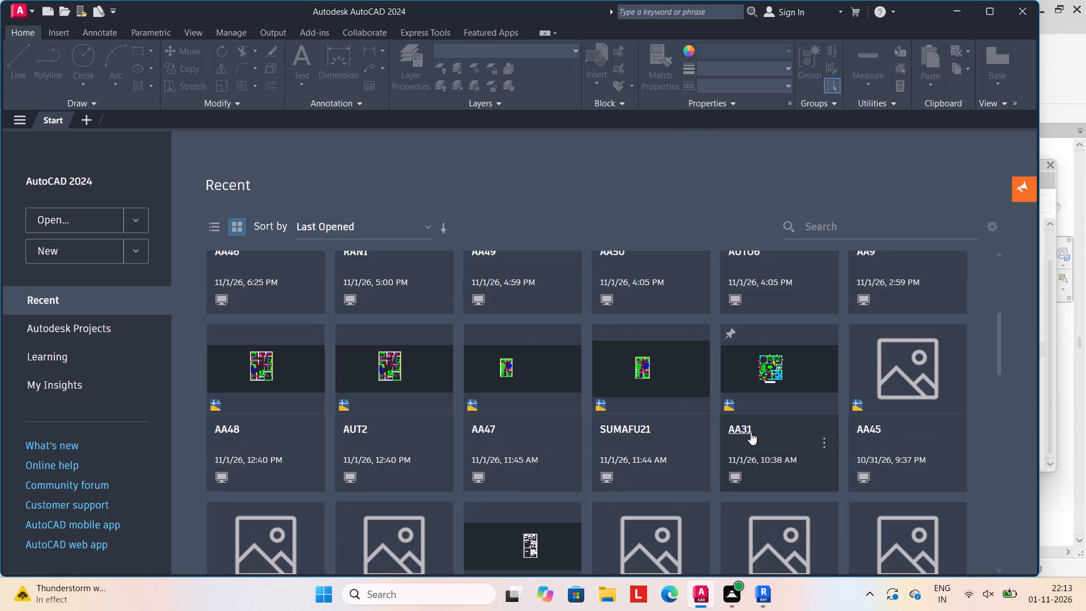
{"action": "left_click", "coordinate": [820, 438]}
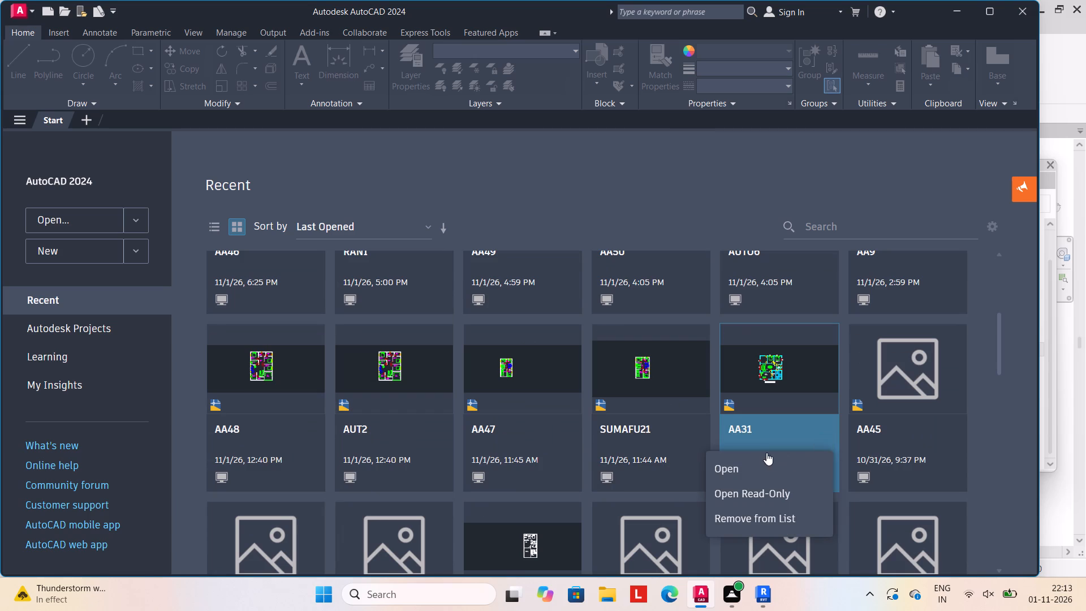
{"action": "left_click", "coordinate": [735, 466]}
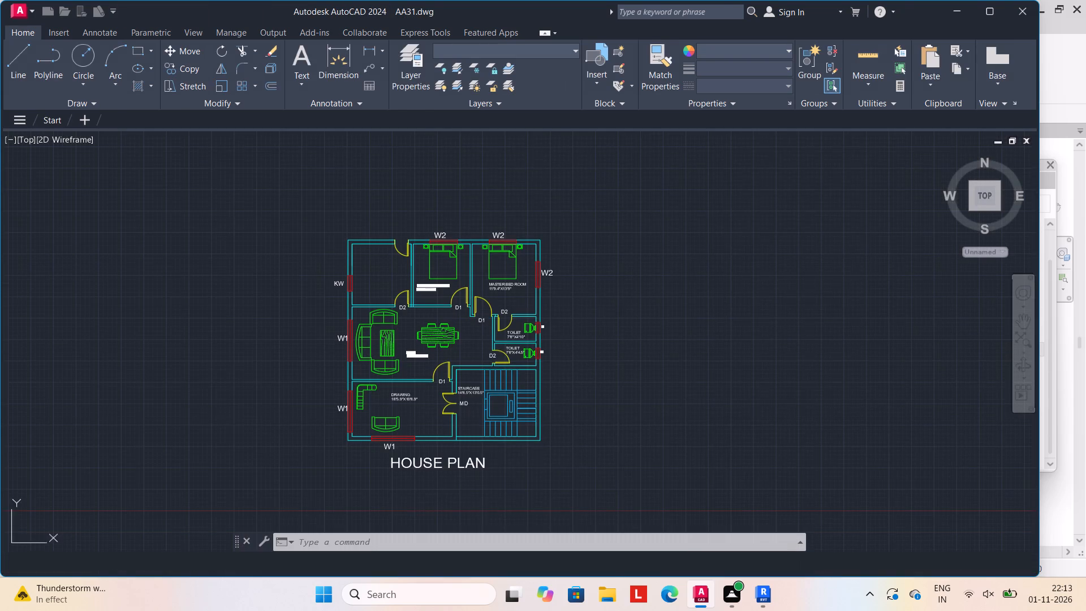
Save the AA31 house plan as a new drawing named B4 on the Desktop in AutoCAD 2018 Drawing format.
{"action": "left_click", "coordinate": [11, 6]}
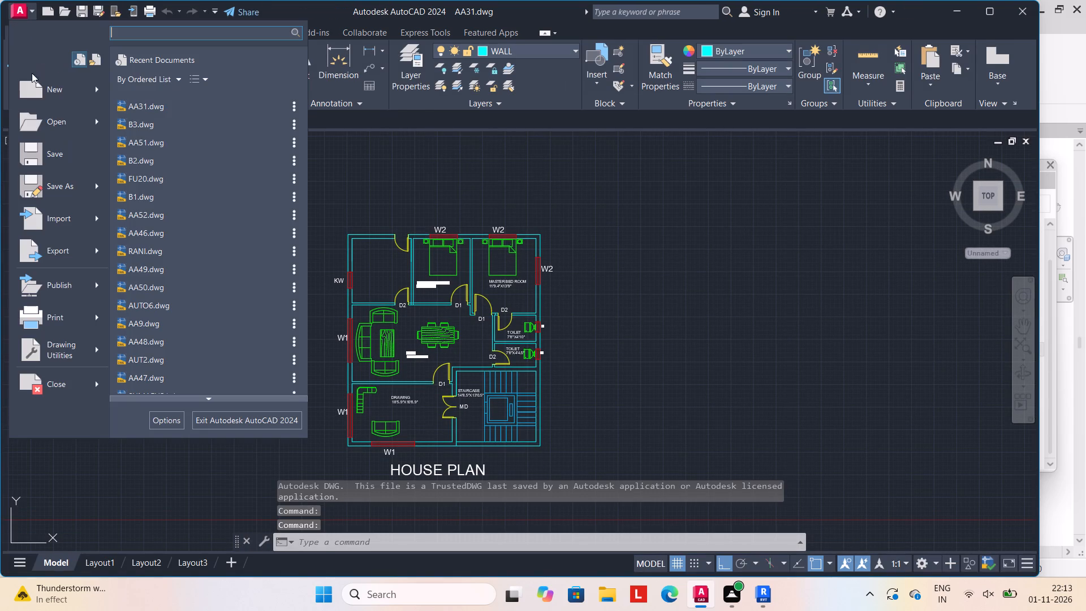
{"action": "left_click", "coordinate": [62, 187]}
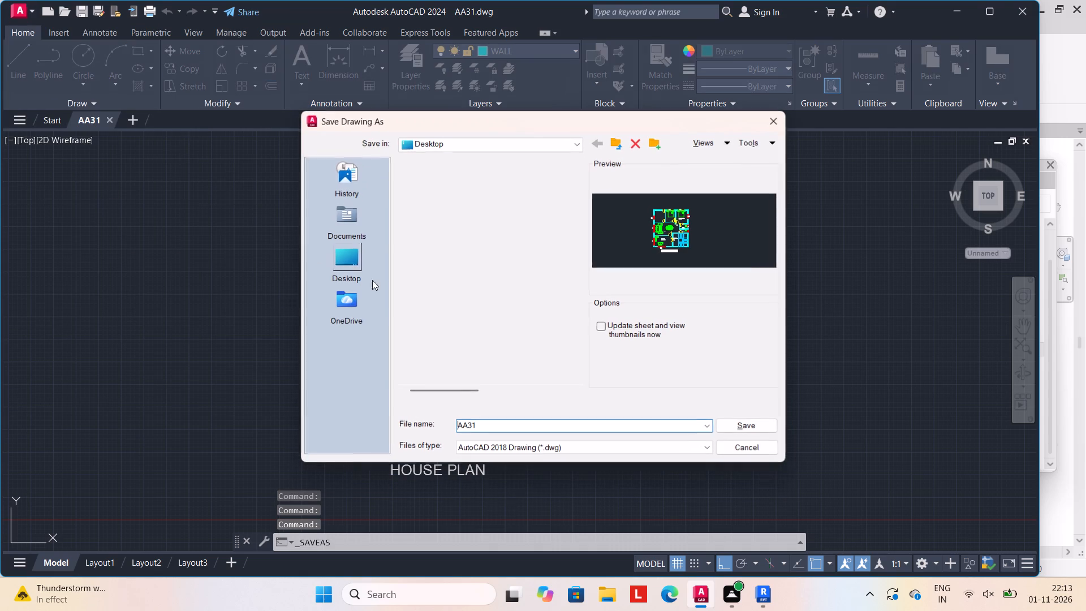
{"action": "left_click", "coordinate": [505, 420]}
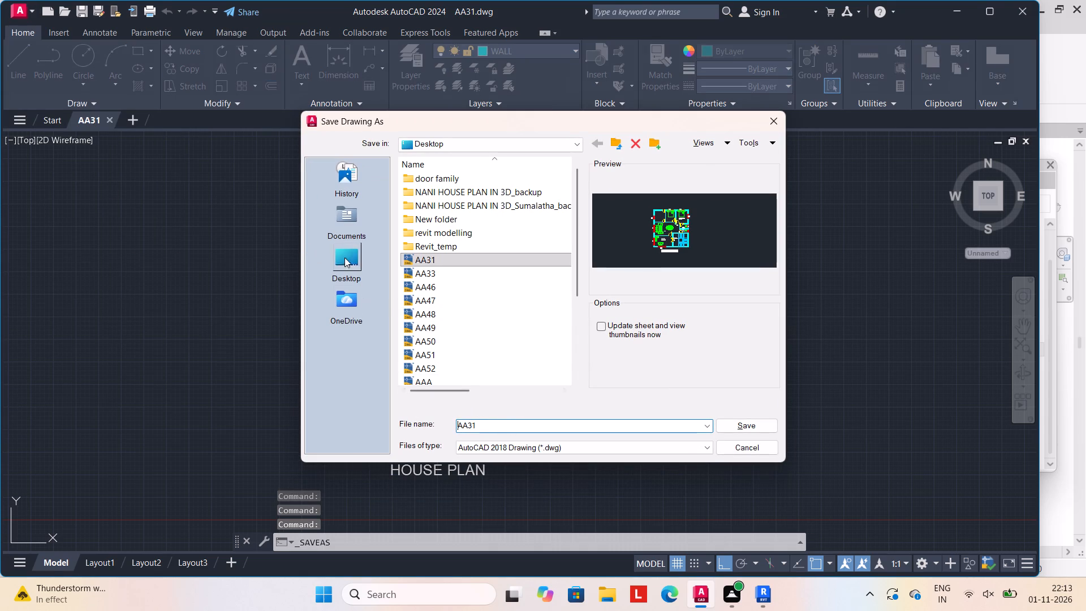
{"action": "left_click", "coordinate": [505, 419]}
{"action": "left_click", "coordinate": [484, 426]}
{"action": "key", "text": "BackSpace"}
{"action": "key", "text": "BackSpace"}
{"action": "key", "text": "BackSpace"}
{"action": "key", "text": "BackSpace"}
{"action": "key", "text": "BackSpace"}
{"action": "key", "text": "BackSpace"}
{"action": "key", "text": "BackSpace"}
{"action": "key", "text": "BackSpace"}
{"action": "key", "text": "BackSpace"}
{"action": "key", "text": "BackSpace"}
{"action": "key", "text": "BackSpace"}
{"action": "key", "text": "BackSpace"}
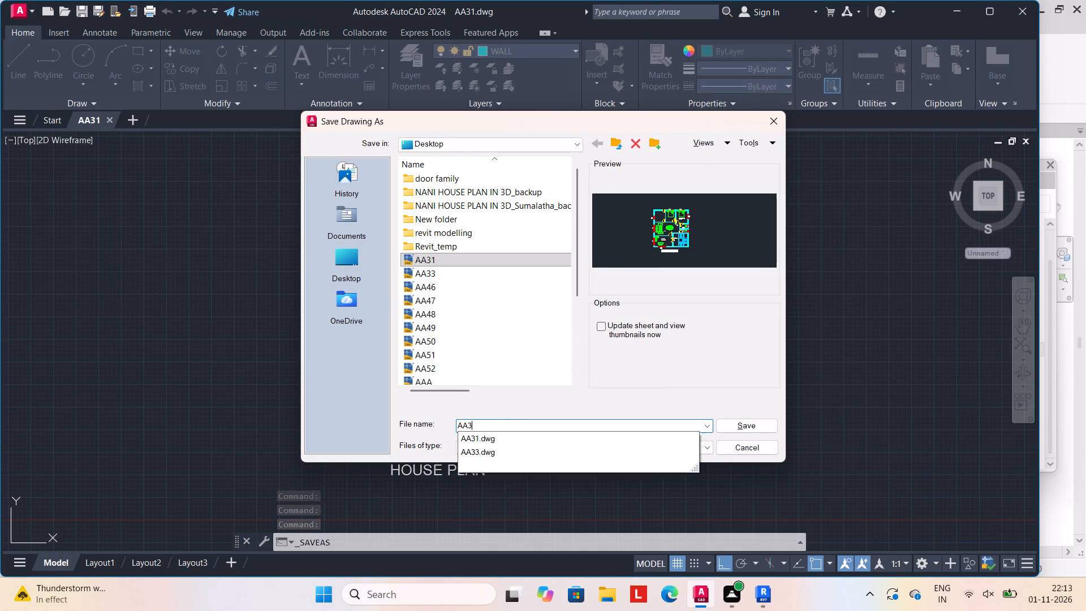
{"action": "type", "text": "B4"}
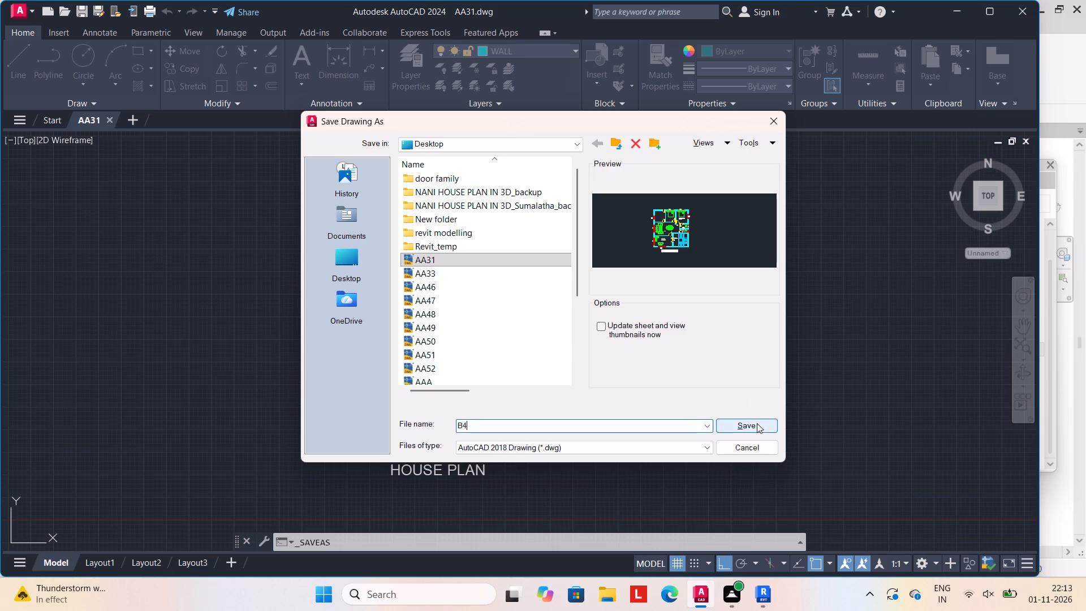
{"action": "left_click", "coordinate": [757, 423]}
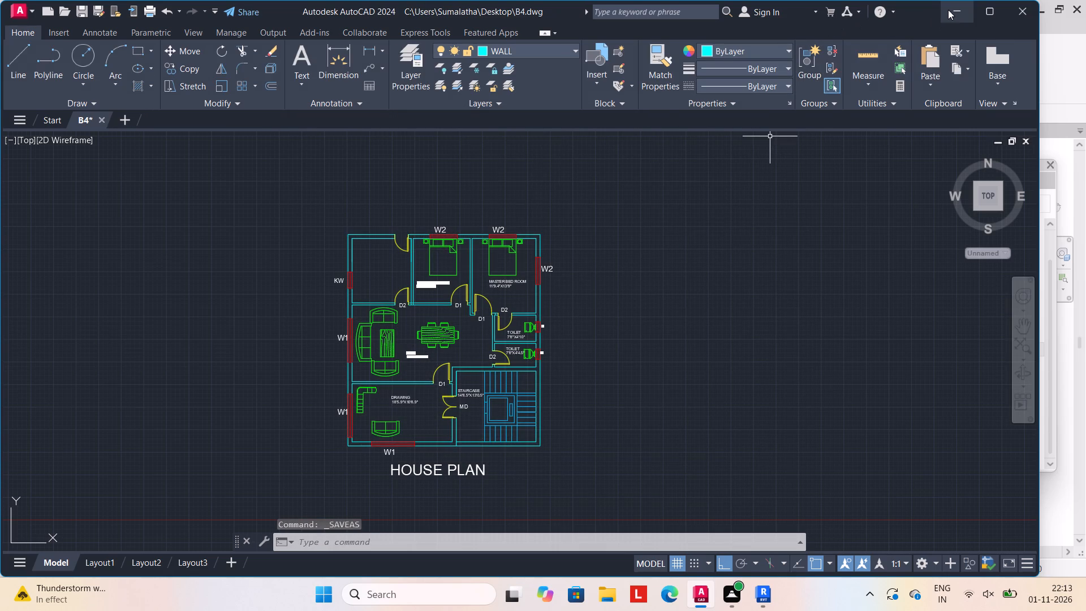
Minimize AutoCAD and return to the 3D view of the B3 project in Revit.
{"action": "left_click", "coordinate": [952, 8]}
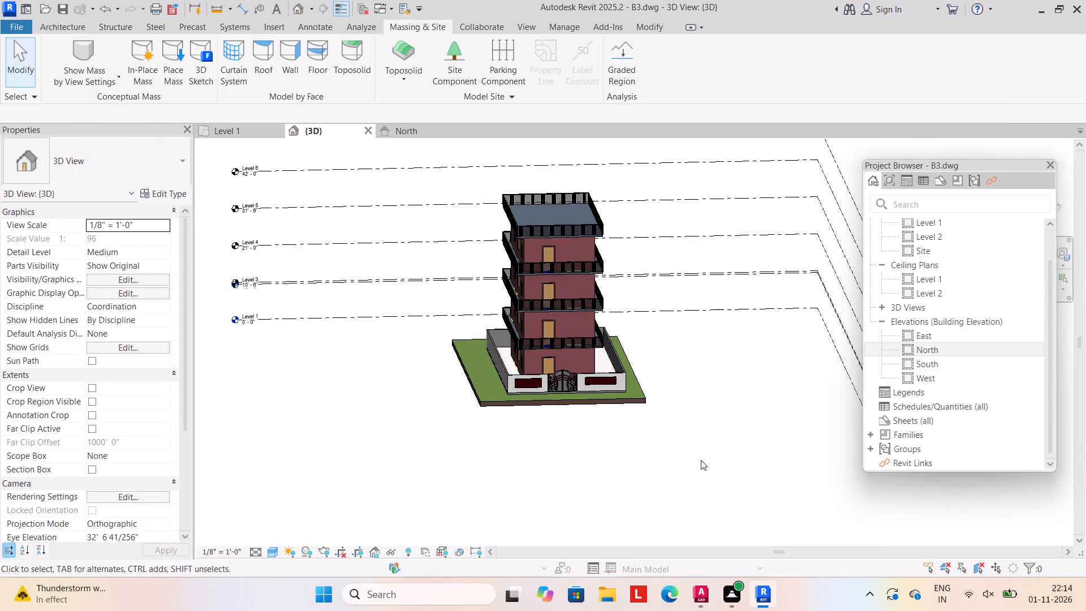
{"action": "left_click", "coordinate": [718, 389]}
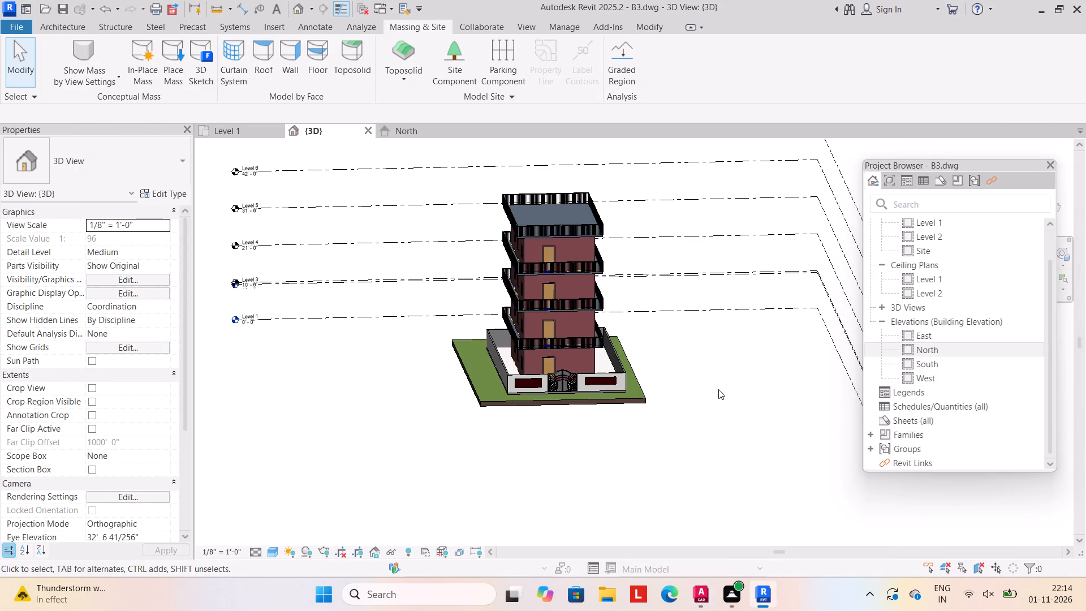
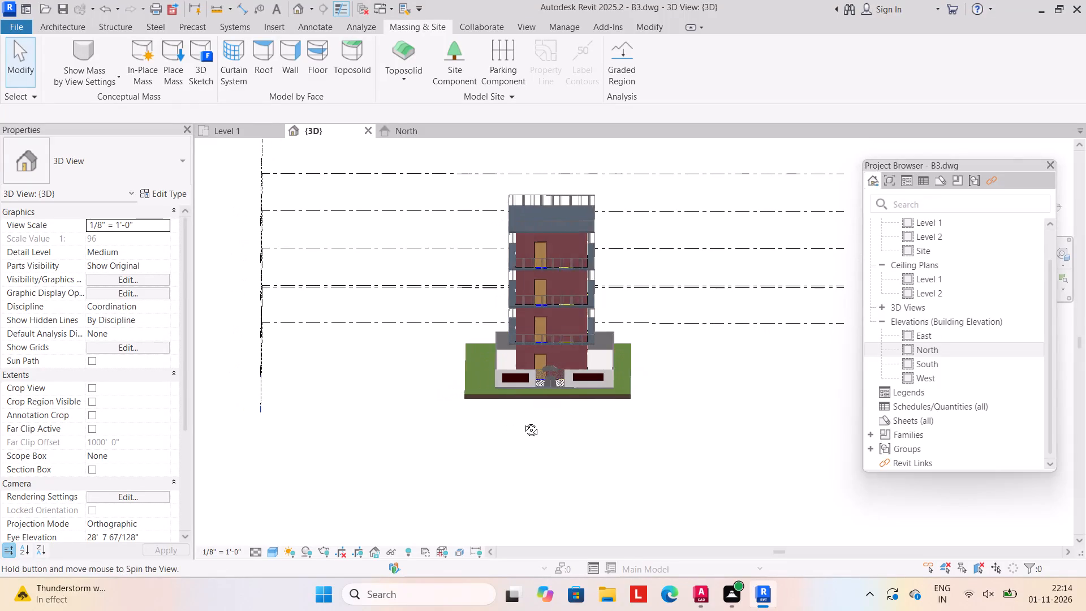
Stretch both dark decorative panels on the front boundary wall, one each side of the gate, downward toward the wall's base.
{"action": "left_click", "coordinate": [527, 381]}
{"action": "scroll", "coordinate": [527, 381], "scroll_direction": "up", "scroll_amount": 5}
{"action": "left_click", "coordinate": [504, 388]}
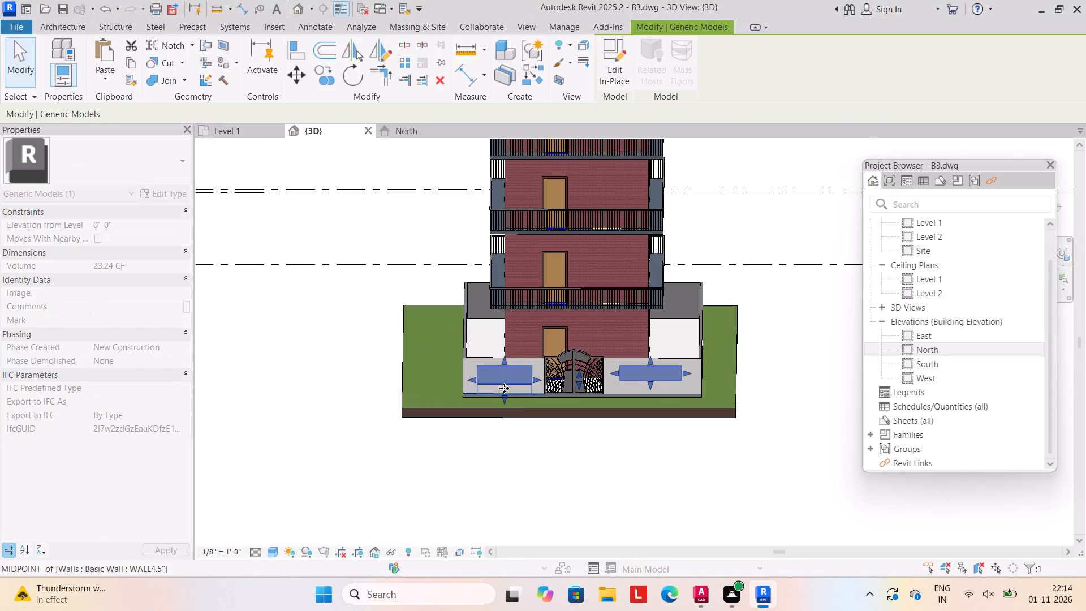
{"action": "left_click", "coordinate": [649, 386]}
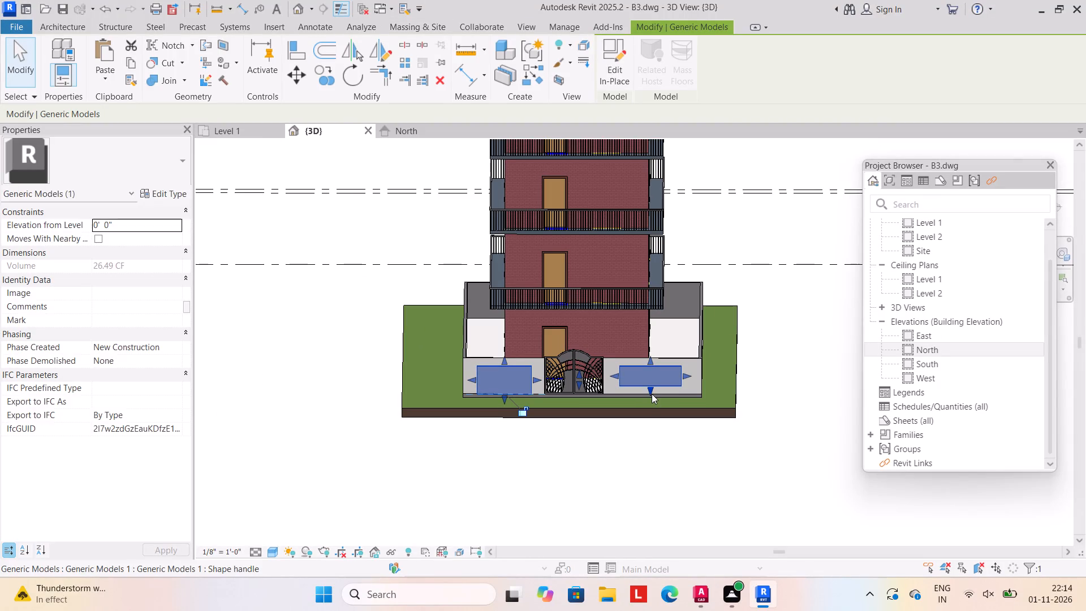
{"action": "left_click", "coordinate": [651, 393]}
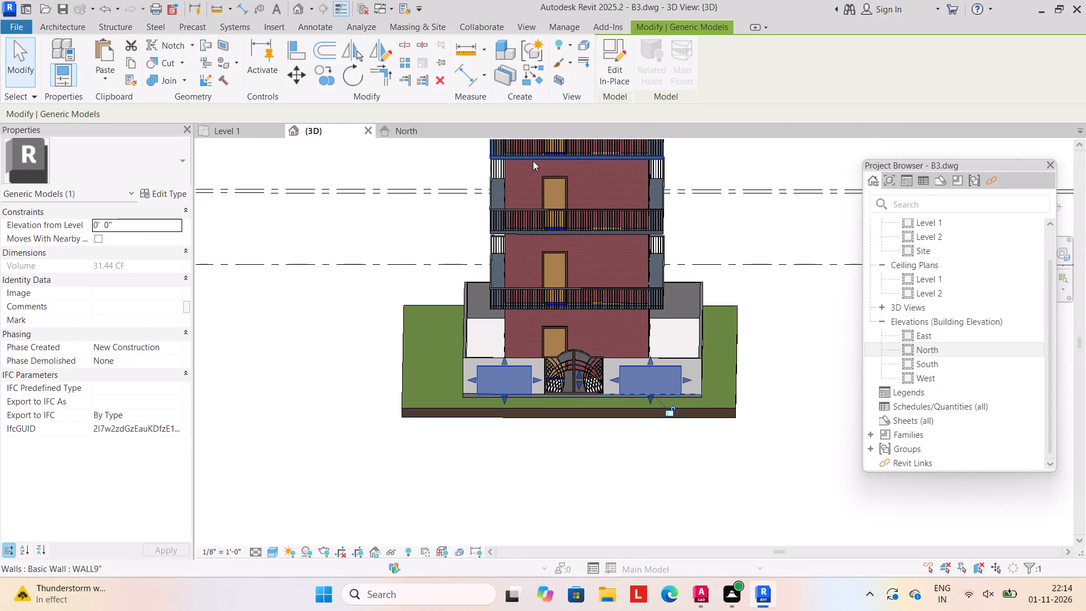
{"action": "left_click", "coordinate": [352, 321]}
{"action": "scroll", "coordinate": [362, 330], "scroll_direction": "down", "scroll_amount": 3}
{"action": "middle_click_drag", "start_coordinate": [362, 330], "coordinate": [392, 320]}
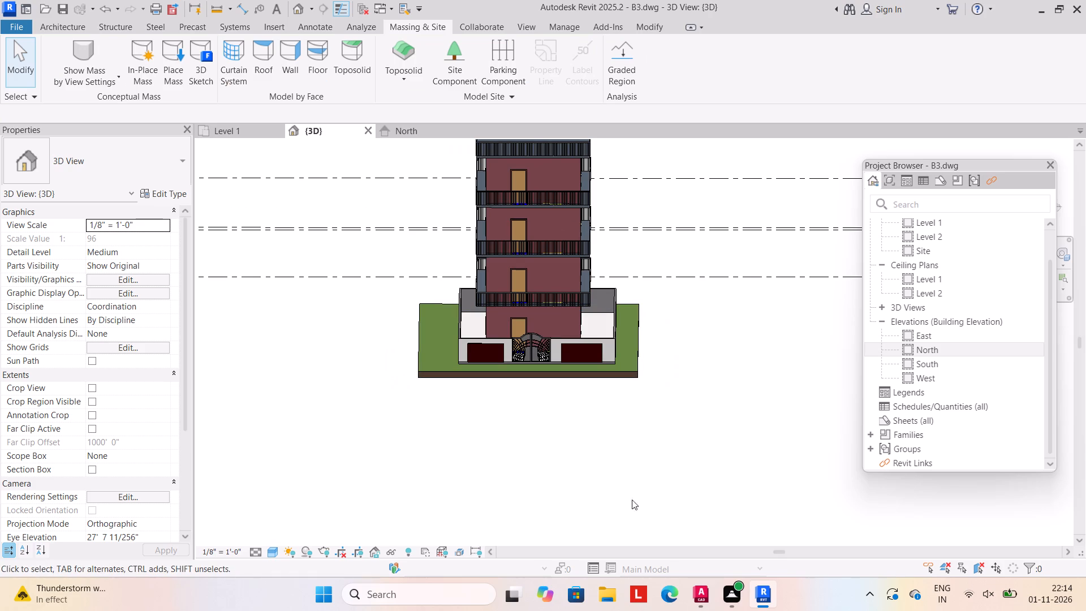
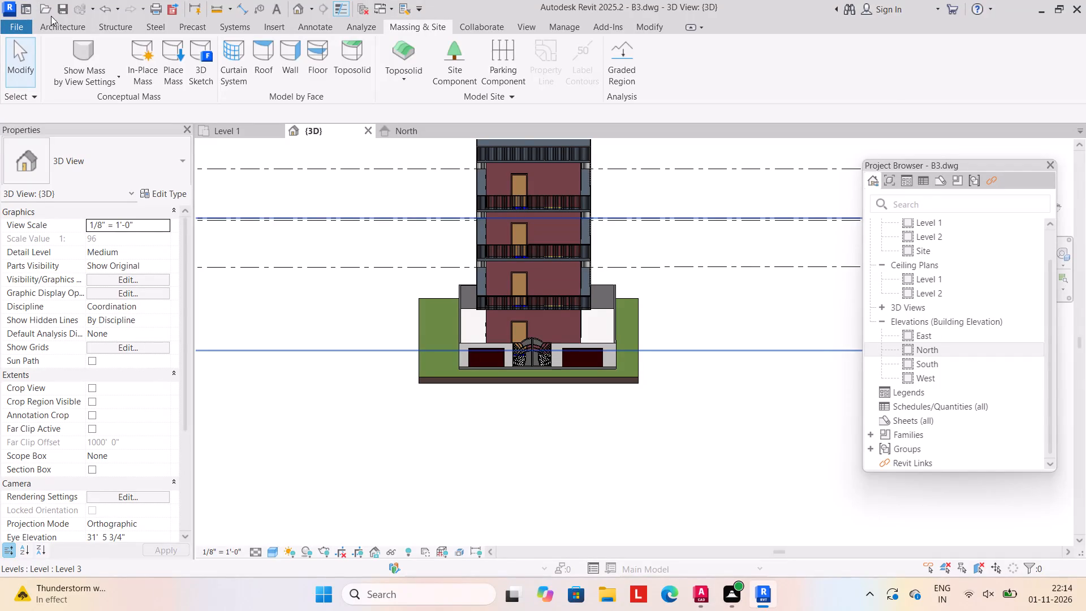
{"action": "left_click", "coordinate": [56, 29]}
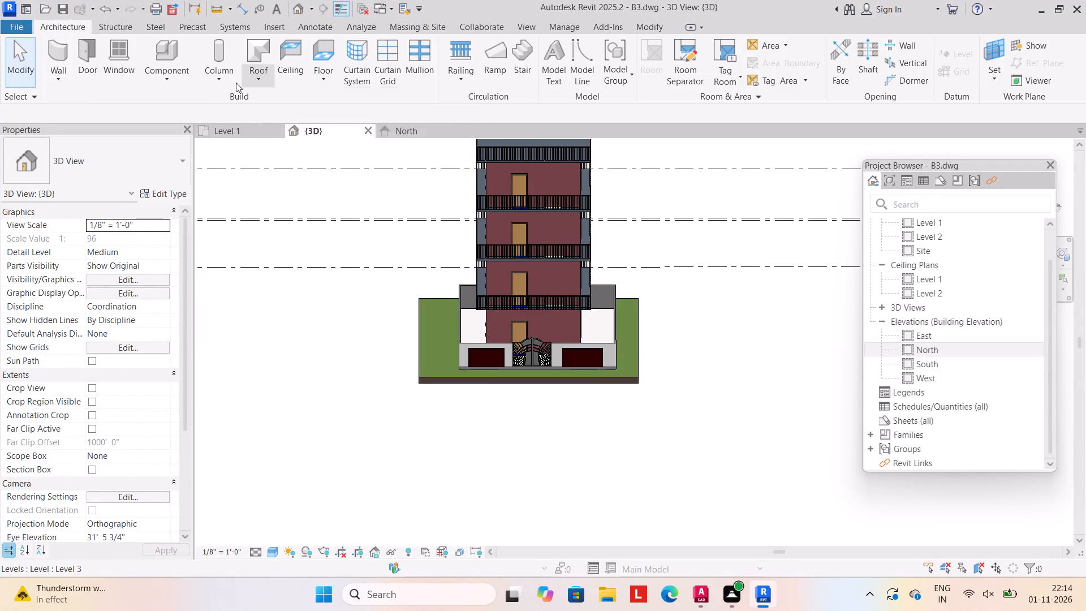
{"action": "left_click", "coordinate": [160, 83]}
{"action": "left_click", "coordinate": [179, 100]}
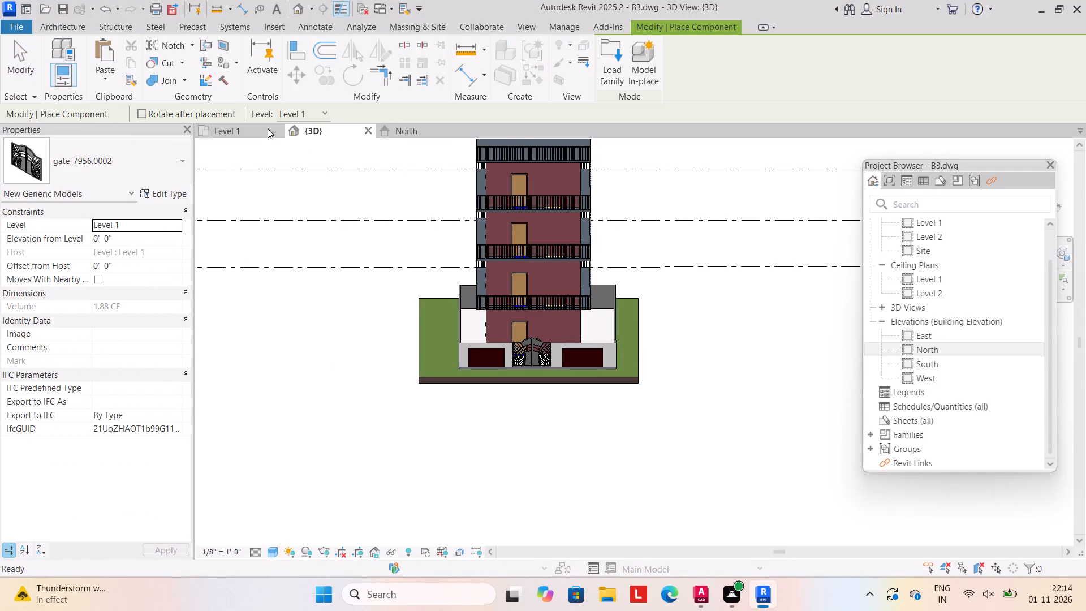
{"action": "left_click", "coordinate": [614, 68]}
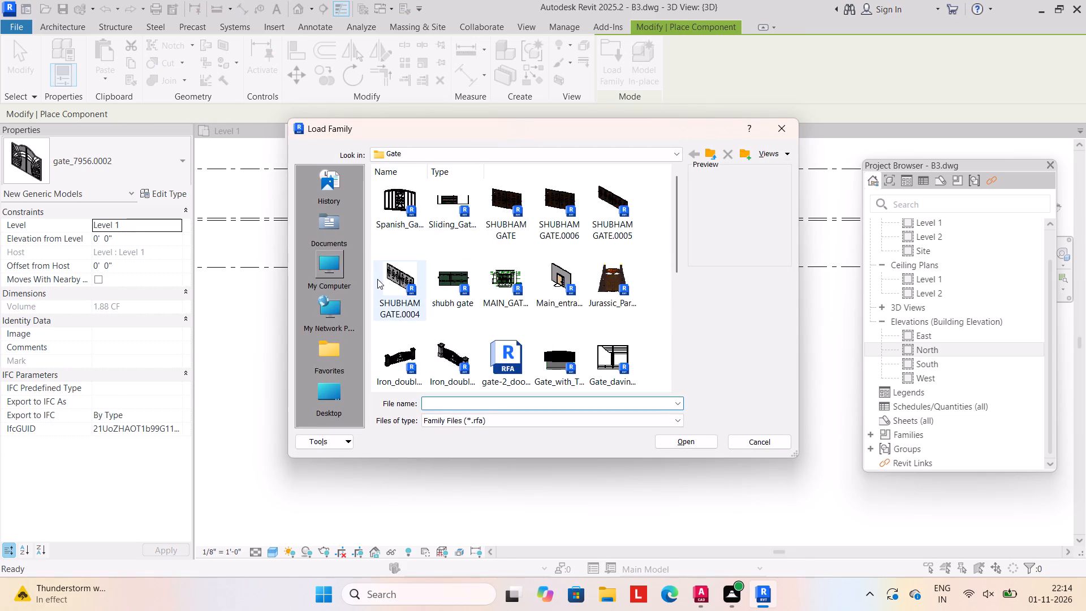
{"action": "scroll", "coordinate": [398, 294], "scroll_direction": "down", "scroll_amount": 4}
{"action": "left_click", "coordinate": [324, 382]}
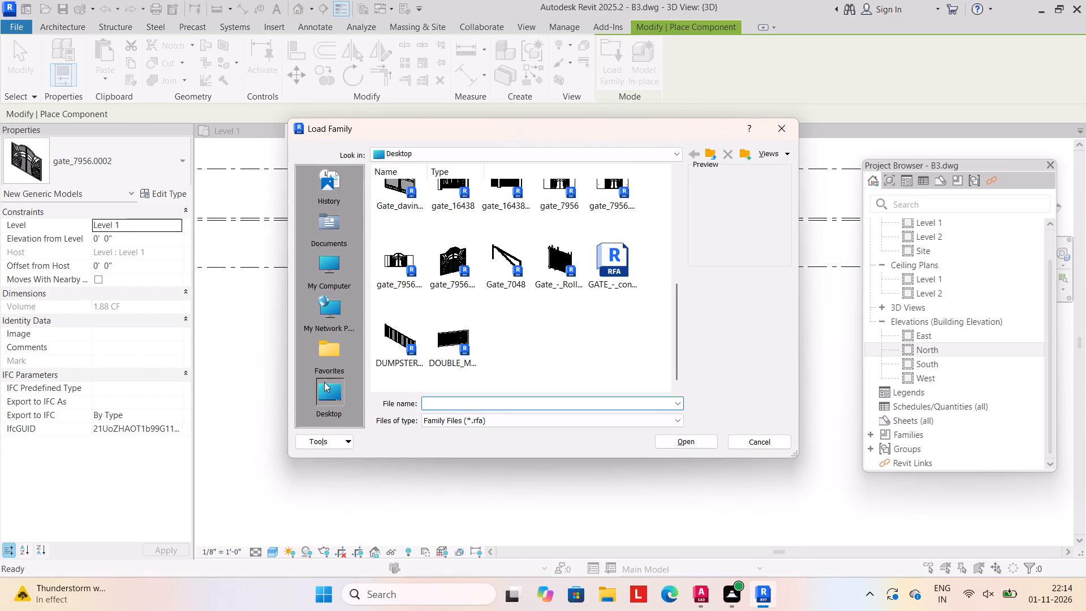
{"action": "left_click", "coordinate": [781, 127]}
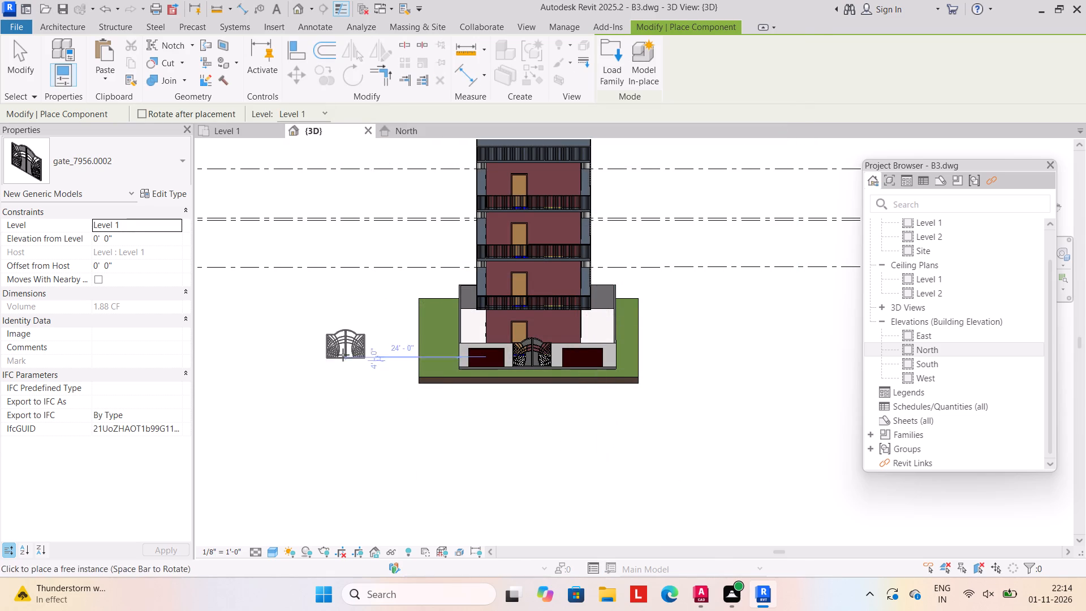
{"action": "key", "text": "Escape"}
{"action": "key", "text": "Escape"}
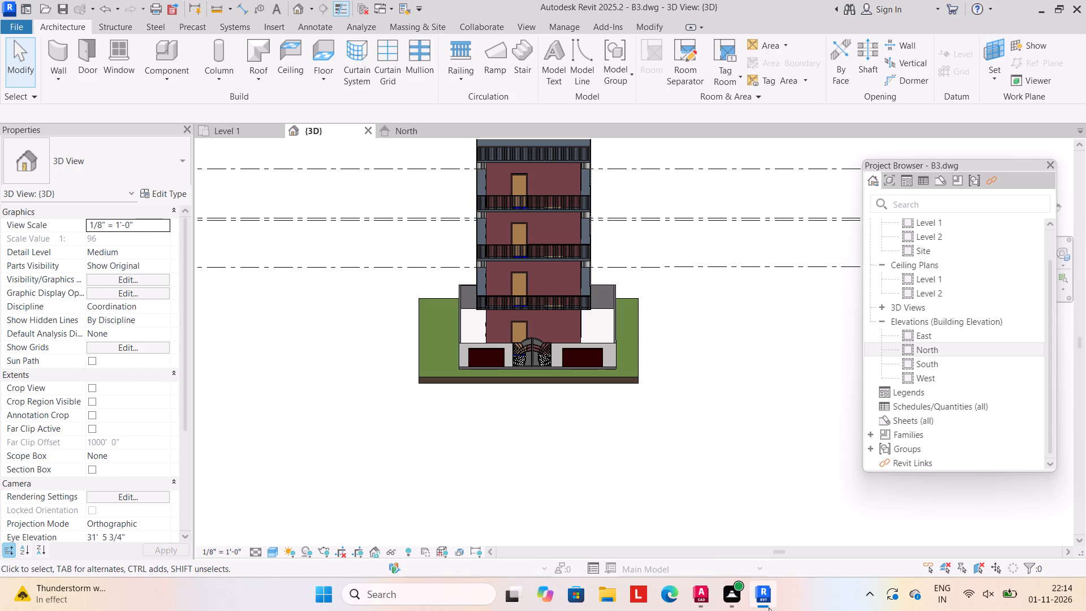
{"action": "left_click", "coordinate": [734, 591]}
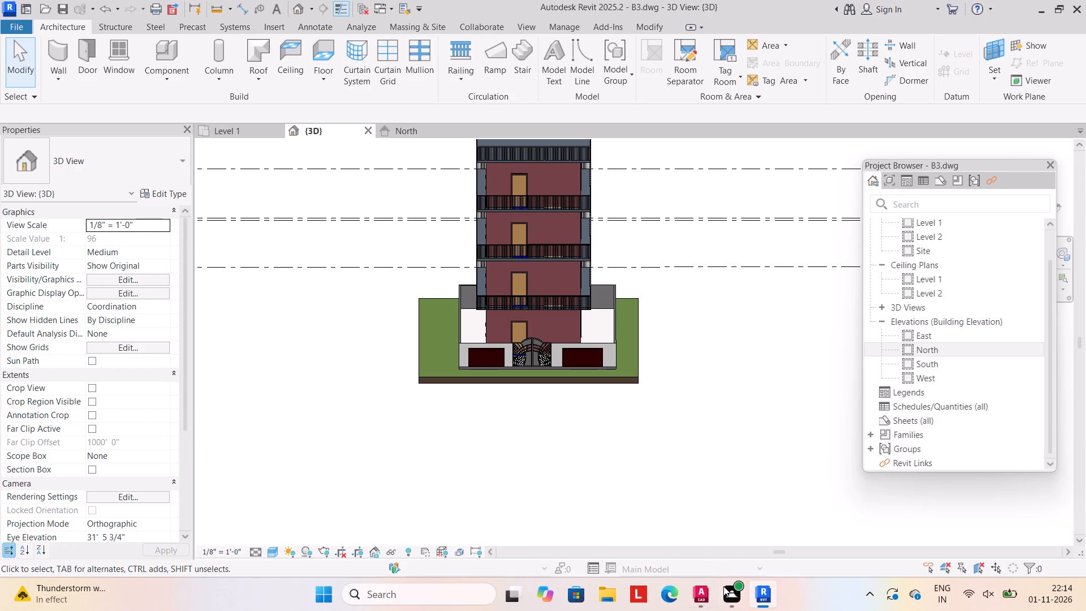
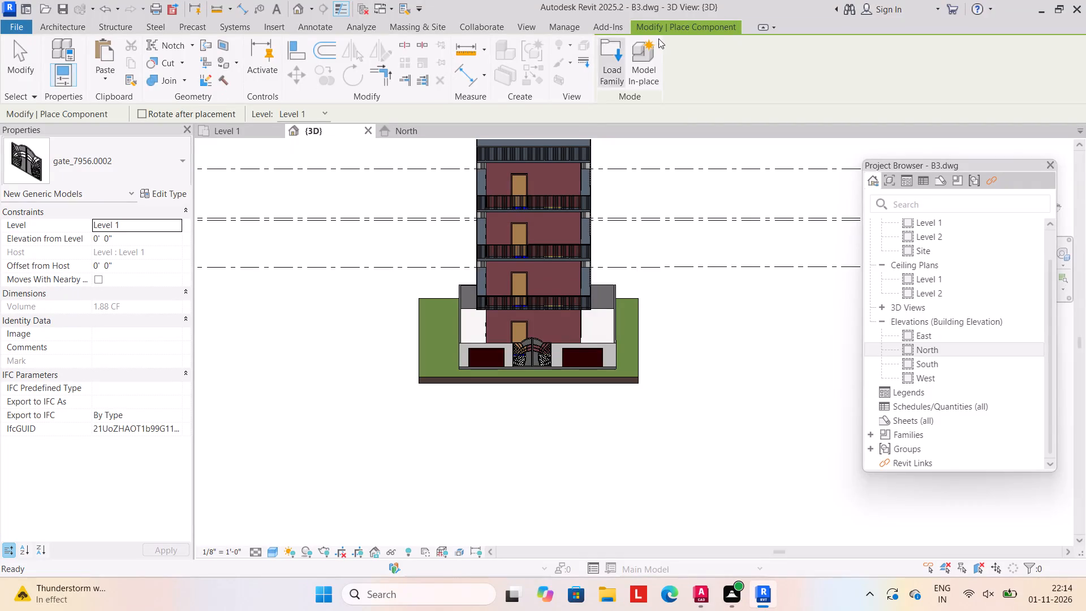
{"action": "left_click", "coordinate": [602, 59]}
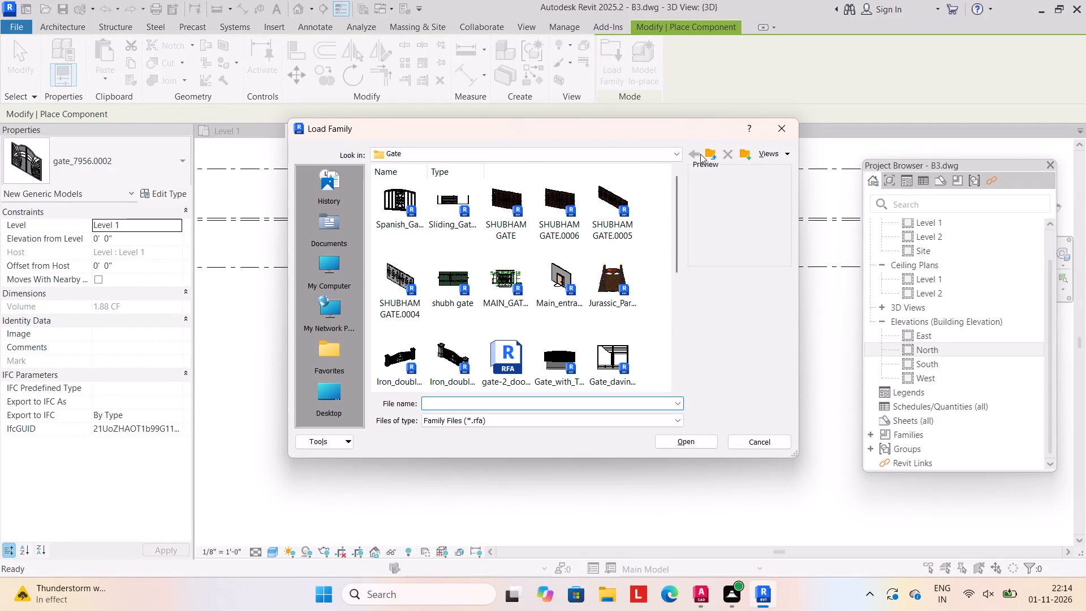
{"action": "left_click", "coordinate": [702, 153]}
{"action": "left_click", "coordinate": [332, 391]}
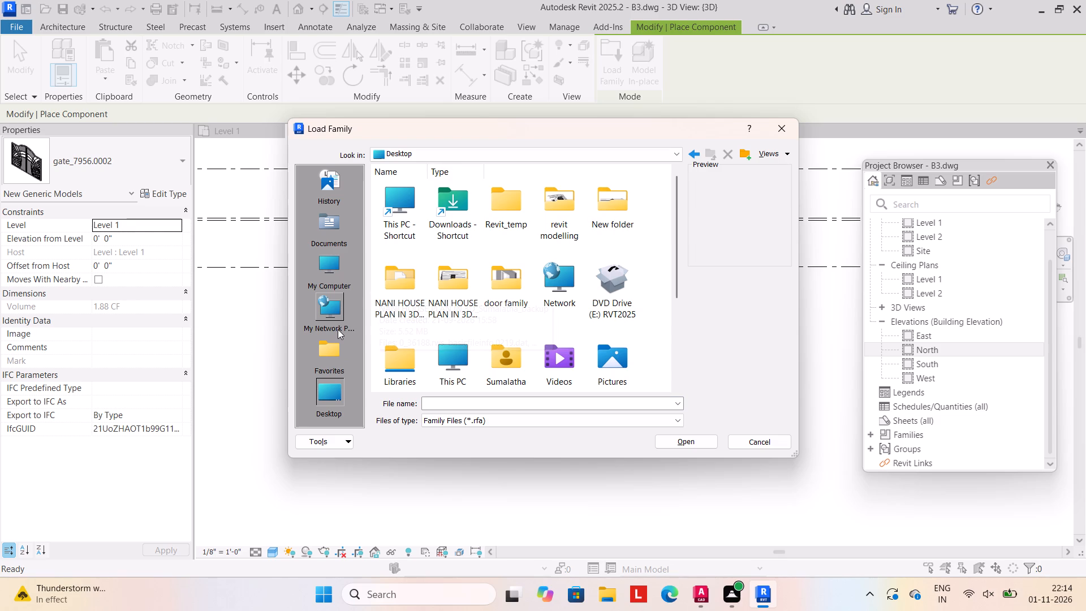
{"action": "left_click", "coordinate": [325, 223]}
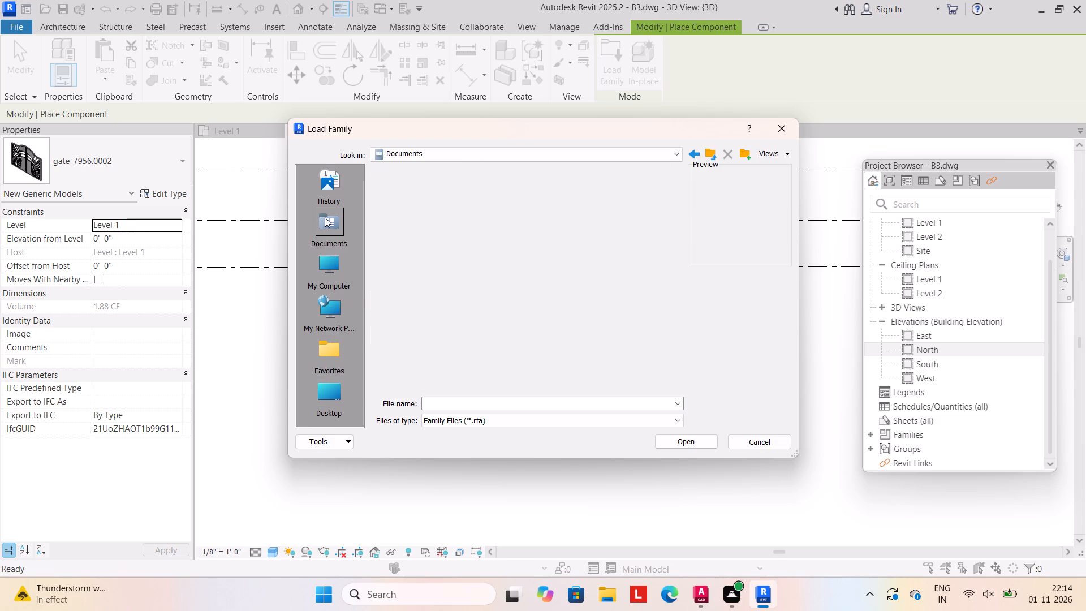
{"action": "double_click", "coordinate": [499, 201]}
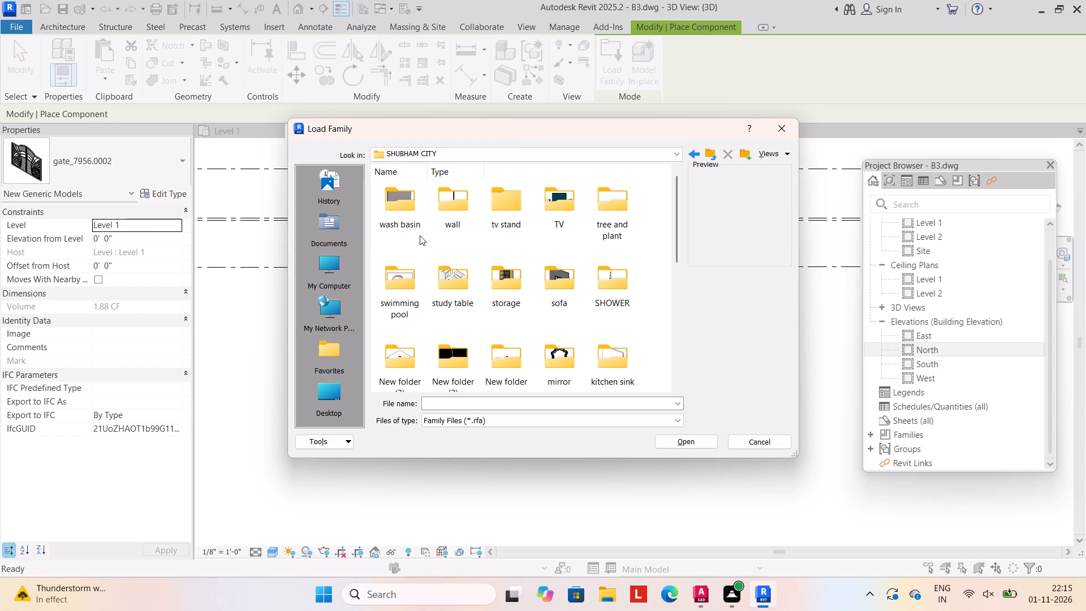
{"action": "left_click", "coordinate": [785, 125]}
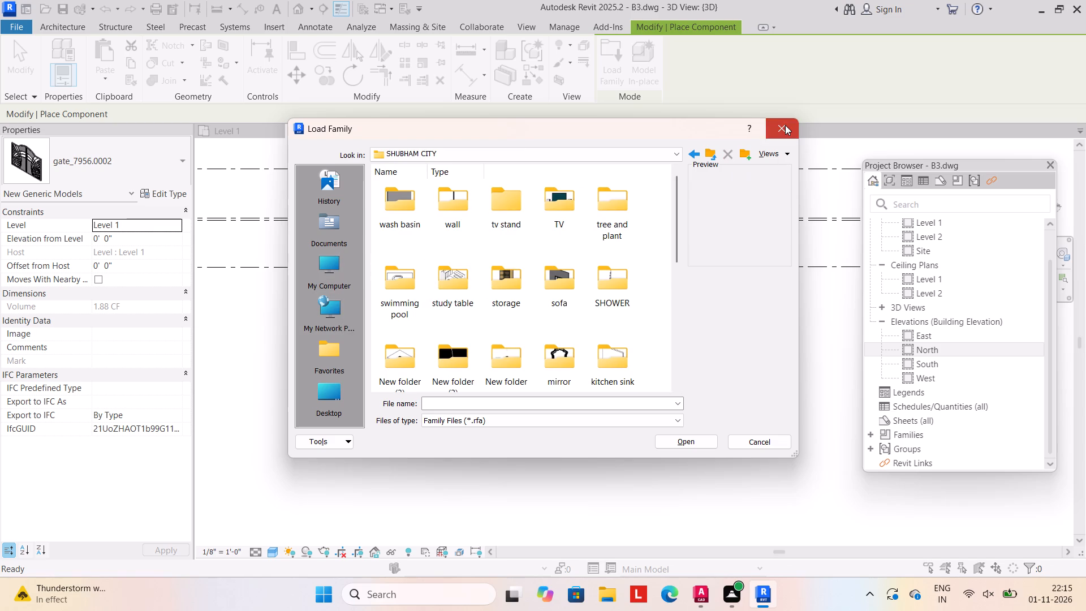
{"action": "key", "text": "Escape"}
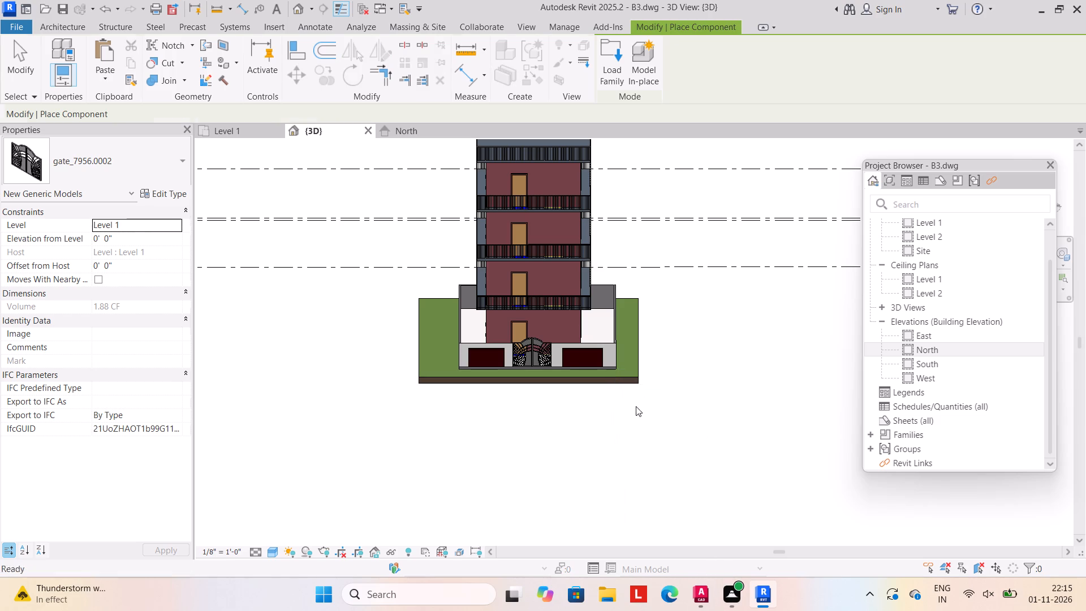